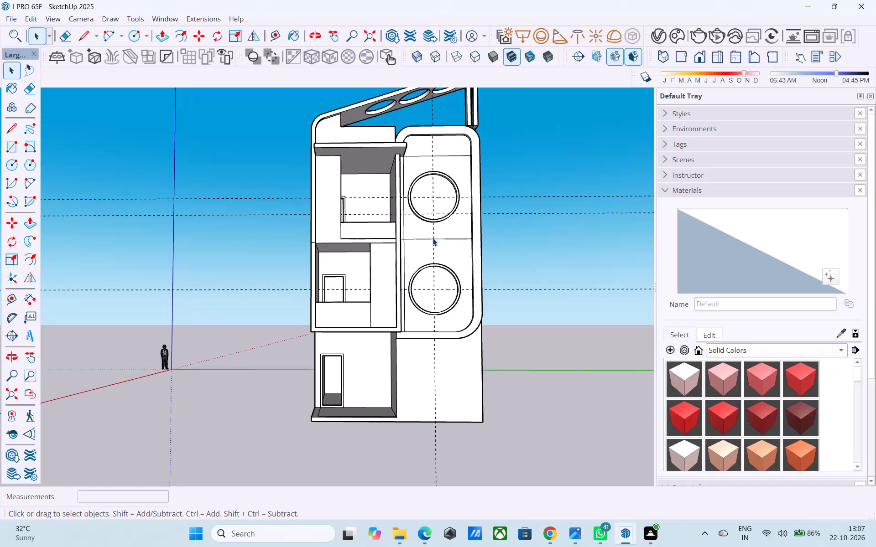
# Draw a horizontal line across the ground-floor front wall just below the curved frame, from the porch edge to the outer corner.
pyautogui.scroll(-1, 431, 252)
pyautogui.moveTo(410, 299); pyautogui.dragTo(467, 310, button='middle')
pyautogui.scroll(2, 441, 341)
pyautogui.moveTo(389, 346); pyautogui.dragTo(384, 340, button='middle')
pyautogui.scroll(2, 384, 340)
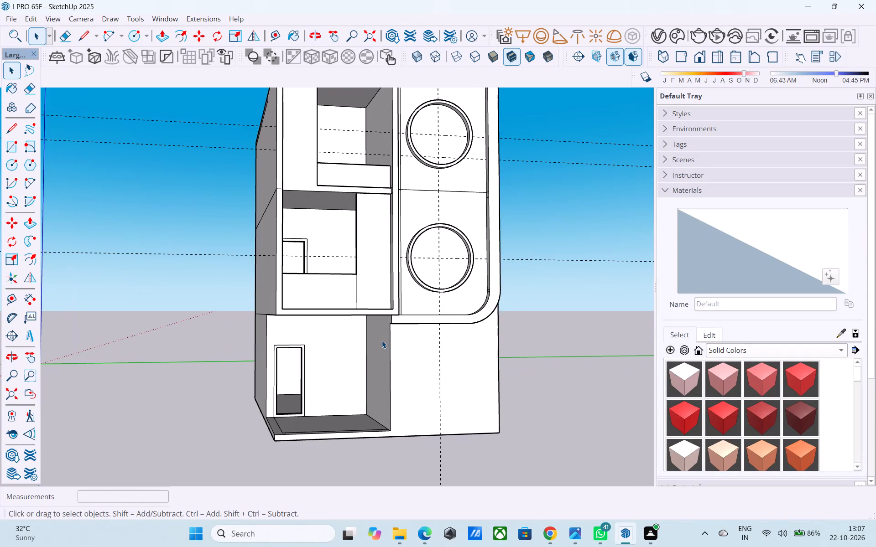
pyautogui.scroll(4, 382, 341)
pyautogui.press('l')
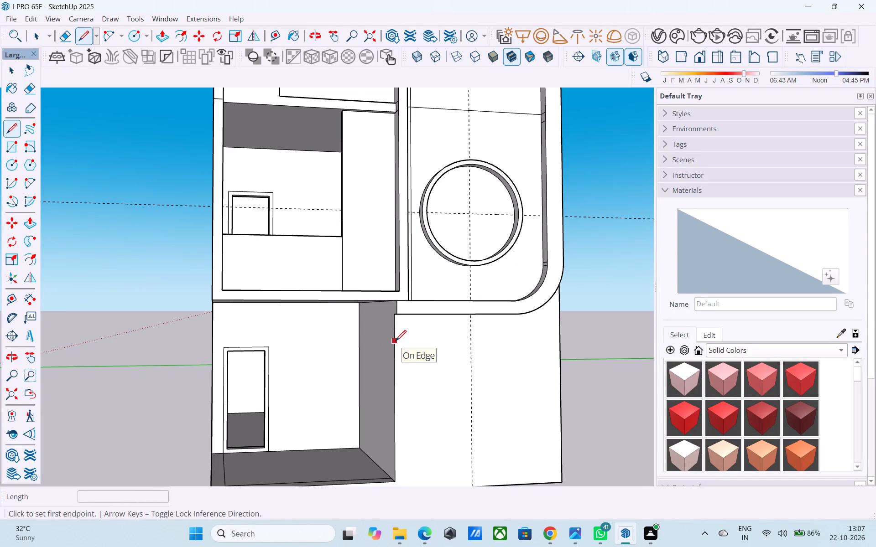
pyautogui.click(396, 342)
pyautogui.click(559, 340)
pyautogui.press('space')
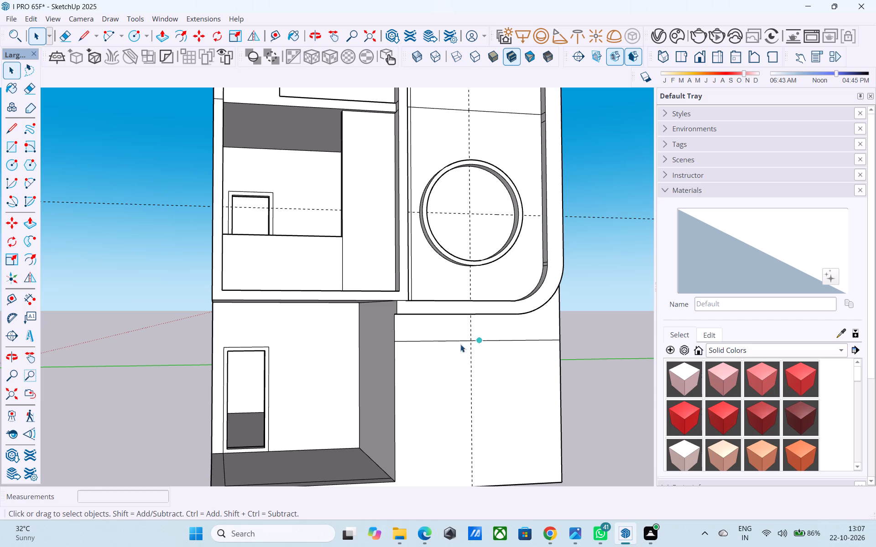
# Copy the new horizontal wall line 9" downward.
pyautogui.click(401, 343)
pyautogui.moveTo(401, 341); pyautogui.dragTo(409, 345, button='middle')
pyautogui.press('m')
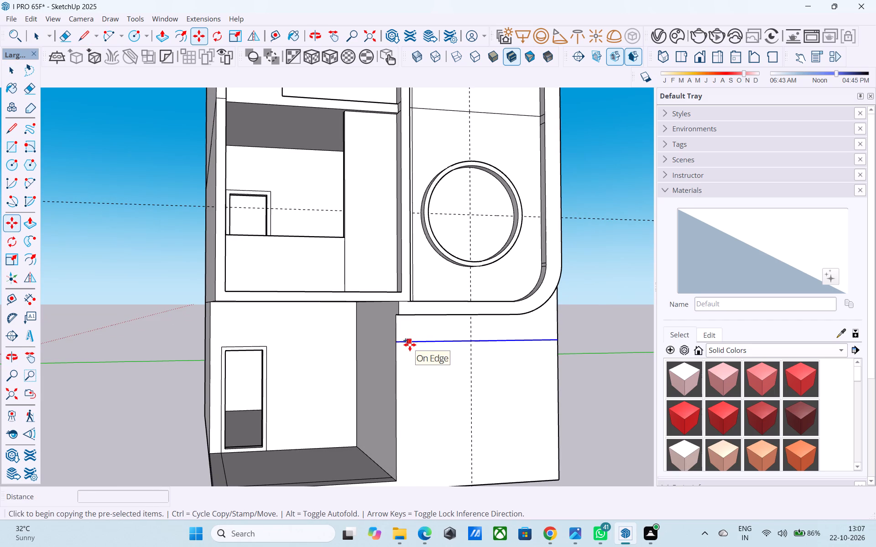
pyautogui.click(397, 347)
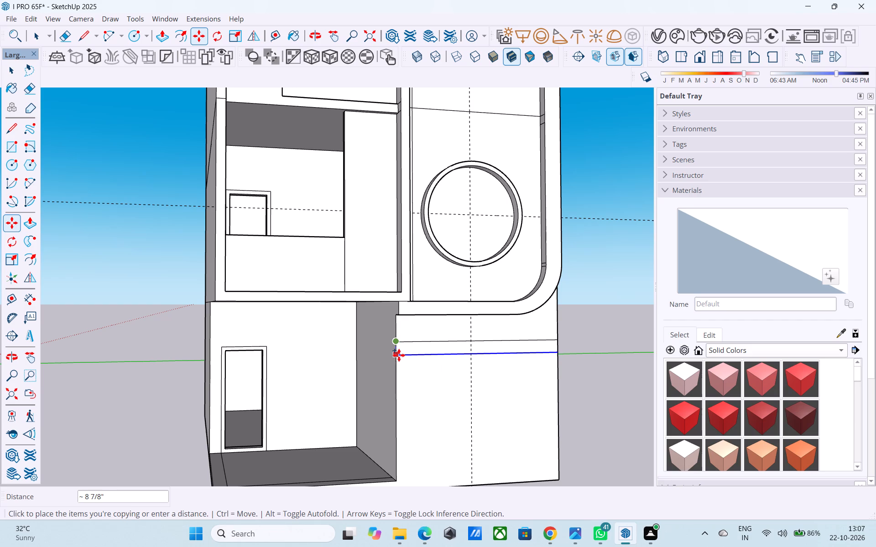
pyautogui.write("1'")
pyautogui.press('Return')
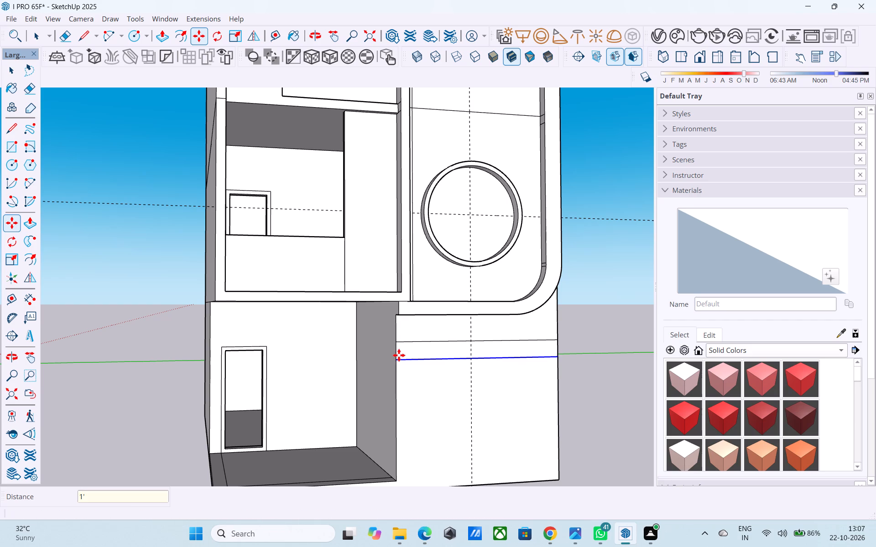
pyautogui.write('9"')
pyautogui.press('Return')
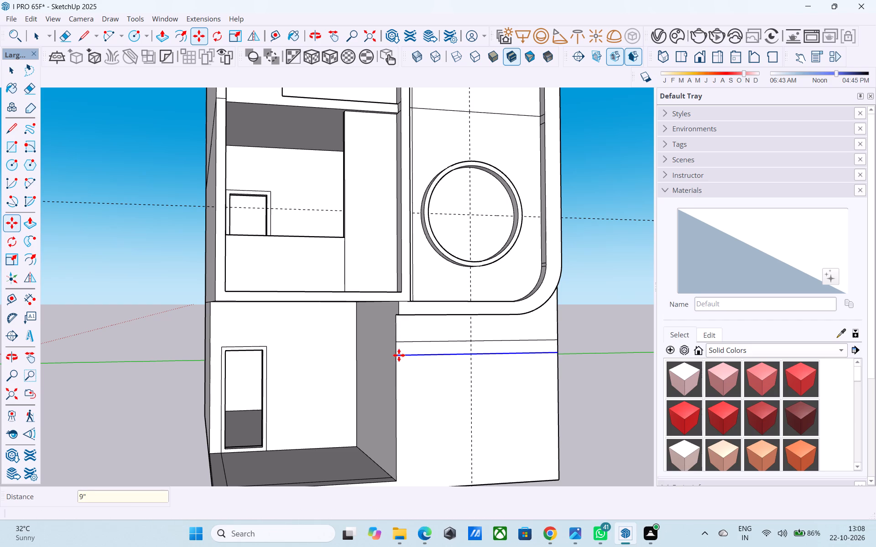
# Extend the lower wall line across the open porch front to above the floor slab's corner, and draw it down to the corner.
pyautogui.moveTo(399, 356); pyautogui.dragTo(480, 373, button='middle')
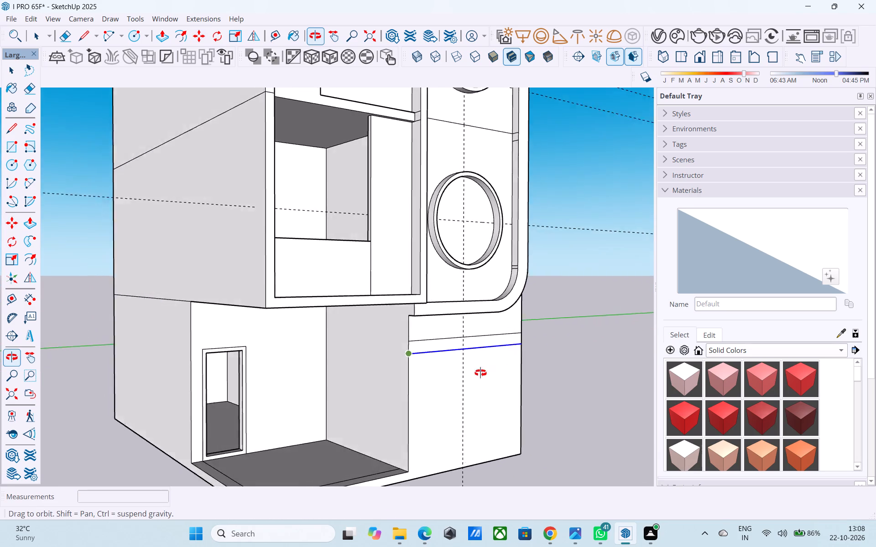
pyautogui.moveTo(480, 373); pyautogui.dragTo(407, 387, button='middle')
pyautogui.press('l')
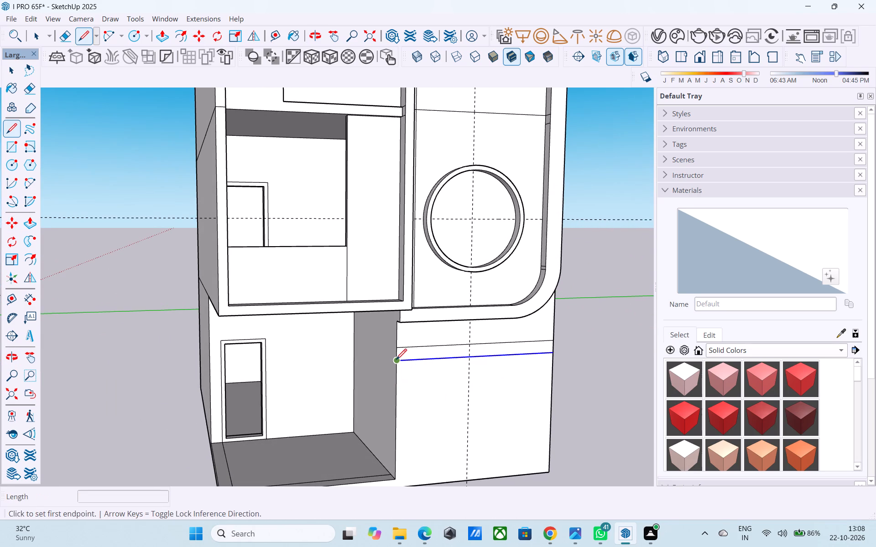
pyautogui.click(396, 361)
pyautogui.scroll(-3, 396, 360)
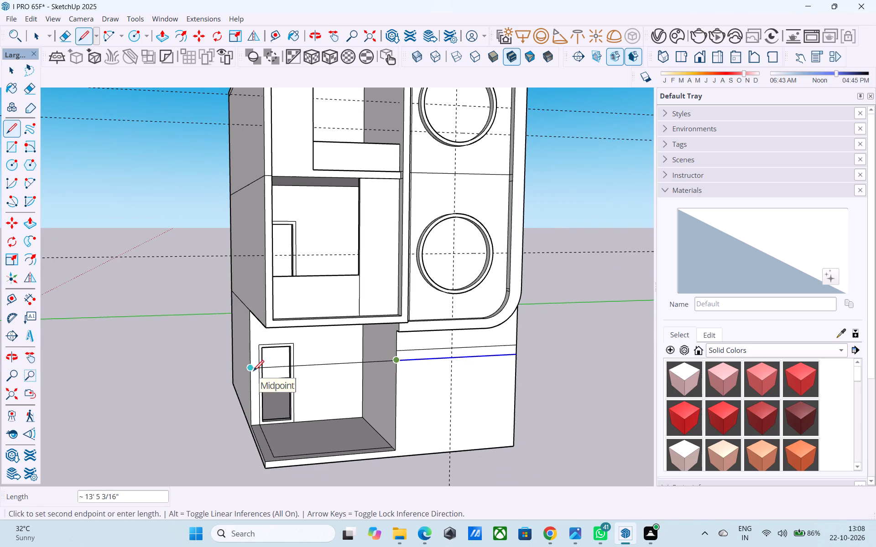
pyautogui.moveTo(253, 372); pyautogui.dragTo(464, 369, button='middle')
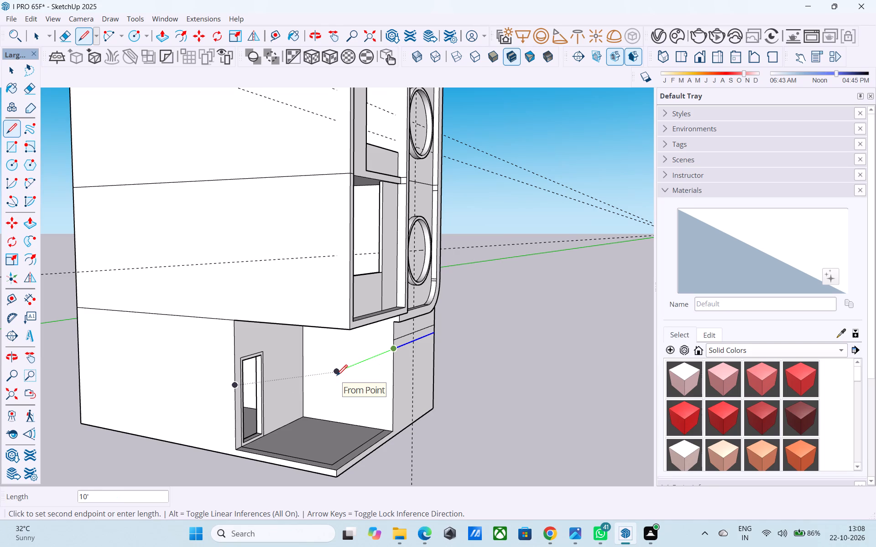
pyautogui.moveTo(337, 377); pyautogui.dragTo(179, 363, button='middle')
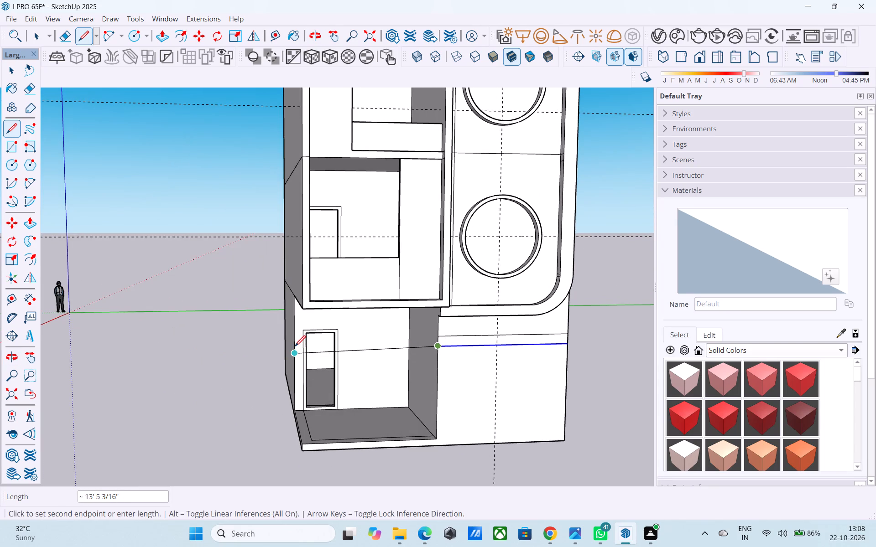
pyautogui.scroll(3, 296, 345)
pyautogui.moveTo(302, 433); pyautogui.dragTo(300, 400, button='middle')
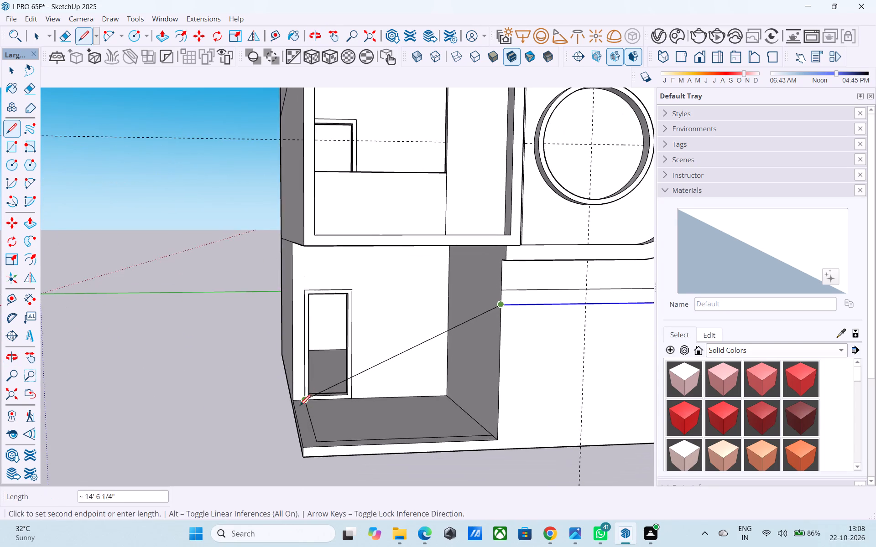
pyautogui.scroll(-1, 297, 424)
pyautogui.moveTo(297, 424); pyautogui.dragTo(519, 494, button='middle')
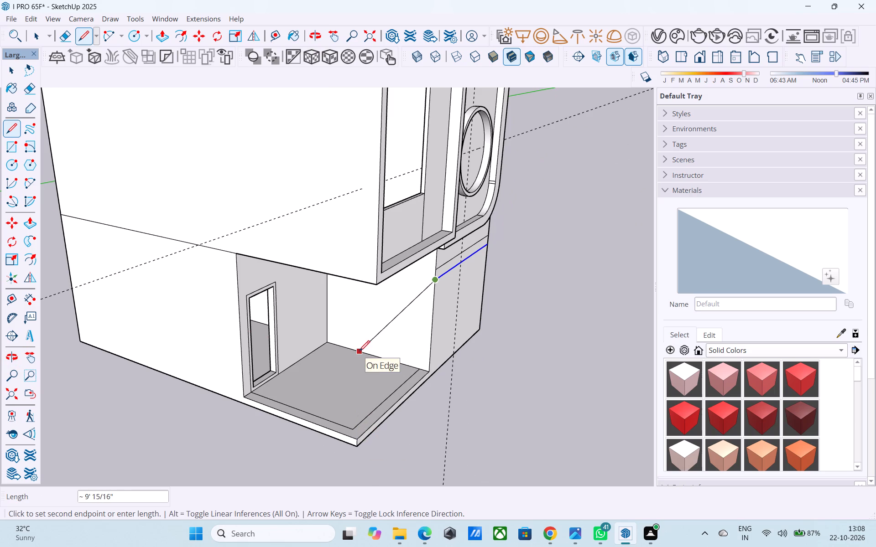
pyautogui.click(358, 334)
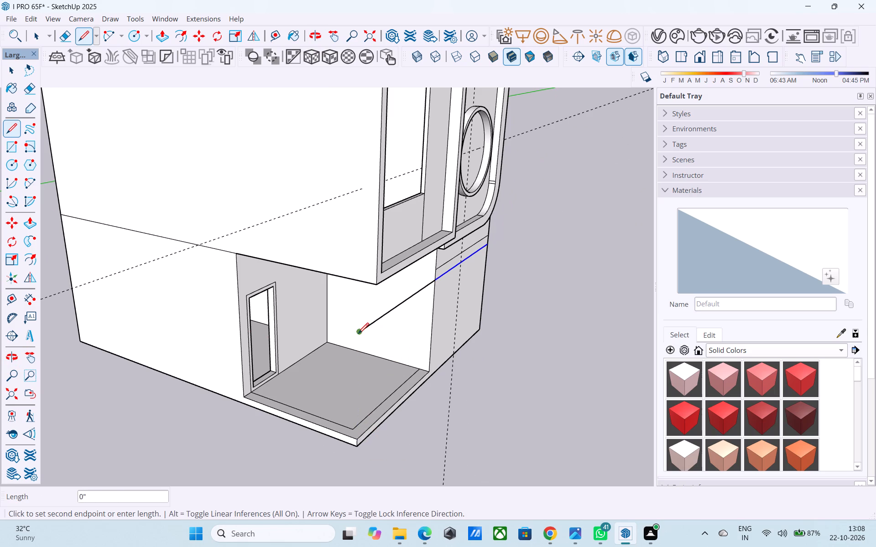
pyautogui.click(355, 439)
# Draw the outer outline from the upper wall line across the porch, 1' beyond the inner corner, and down past the slab edge.
pyautogui.keyDown('shift'); pyautogui.moveTo(373, 408); pyautogui.dragTo(372, 432, button='middle'); pyautogui.keyUp('shift')
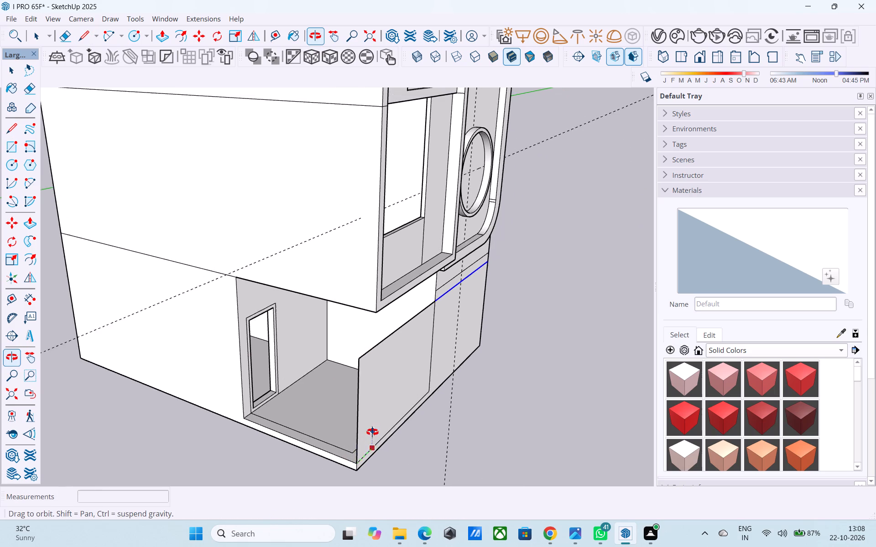
pyautogui.keyDown('shift'); pyautogui.moveTo(372, 432); pyautogui.dragTo(319, 369, button='middle'); pyautogui.keyUp('shift')
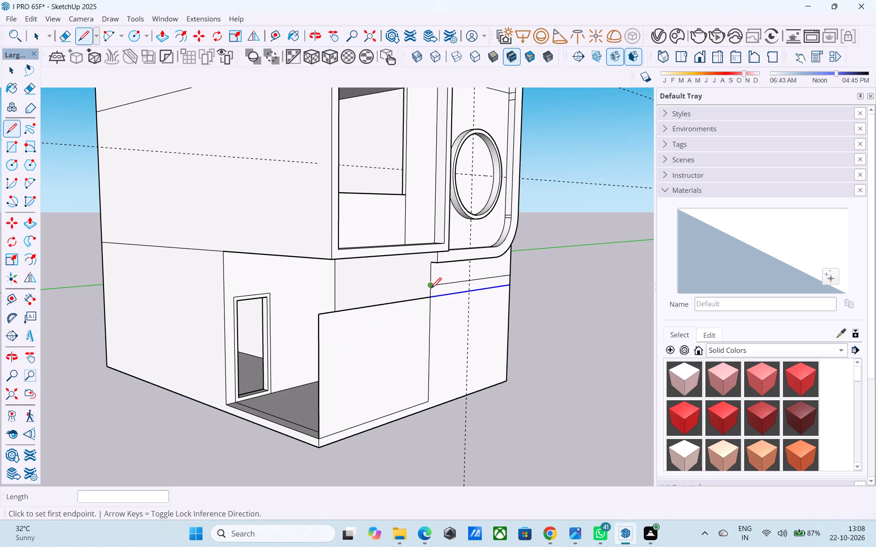
pyautogui.click(433, 288)
pyautogui.click(317, 295)
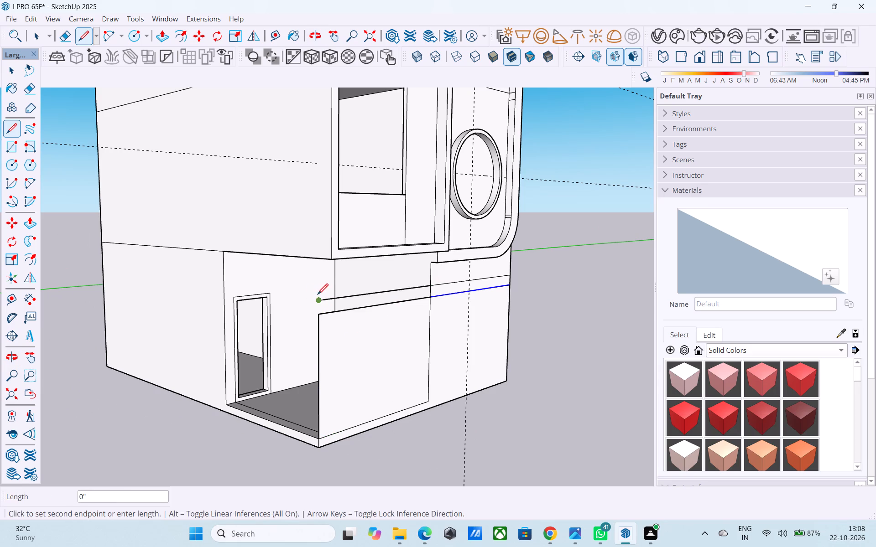
pyautogui.click(317, 303)
pyautogui.write("1'")
pyautogui.press('Return')
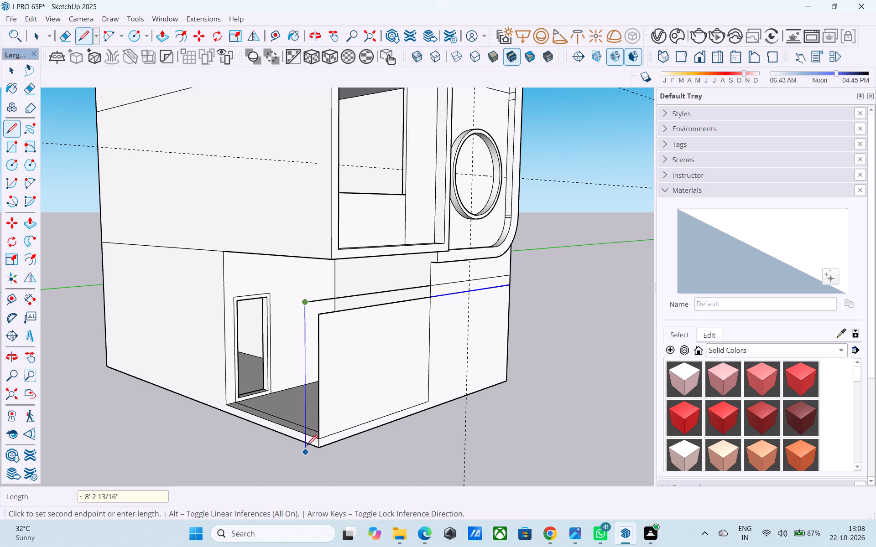
pyautogui.click(304, 452)
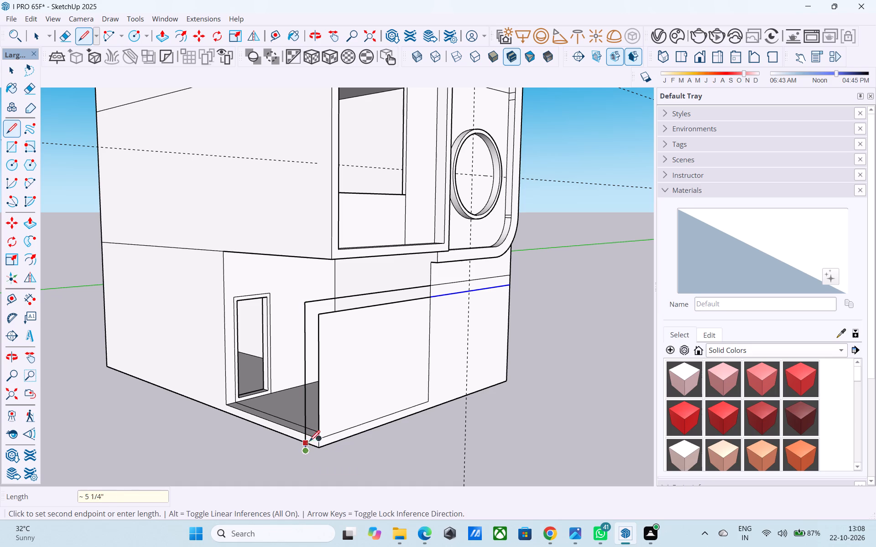
# Close the frame's foot with a short line from the slab corner and erase the outline's excess below it.
pyautogui.press('l')
pyautogui.scroll(3, 318, 440)
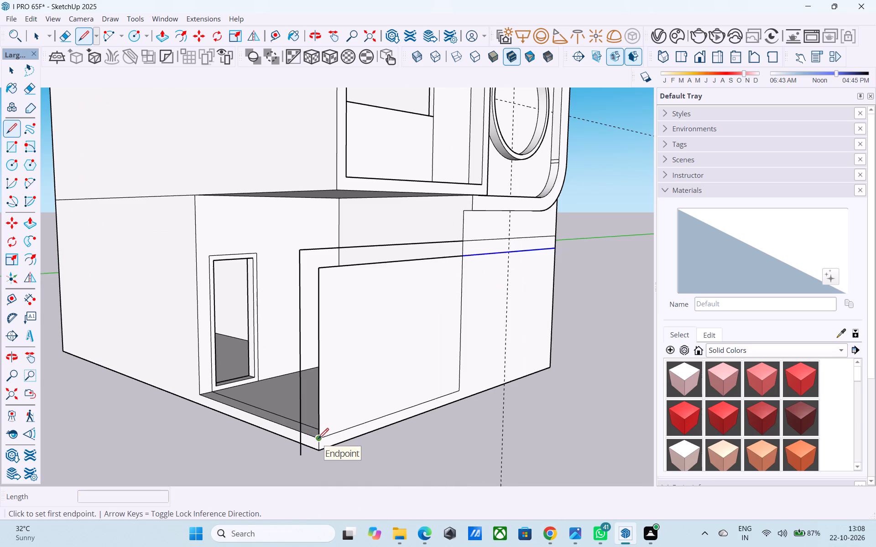
pyautogui.click(318, 440)
pyautogui.click(301, 440)
pyautogui.press('e')
pyautogui.moveTo(306, 455); pyautogui.dragTo(304, 455)
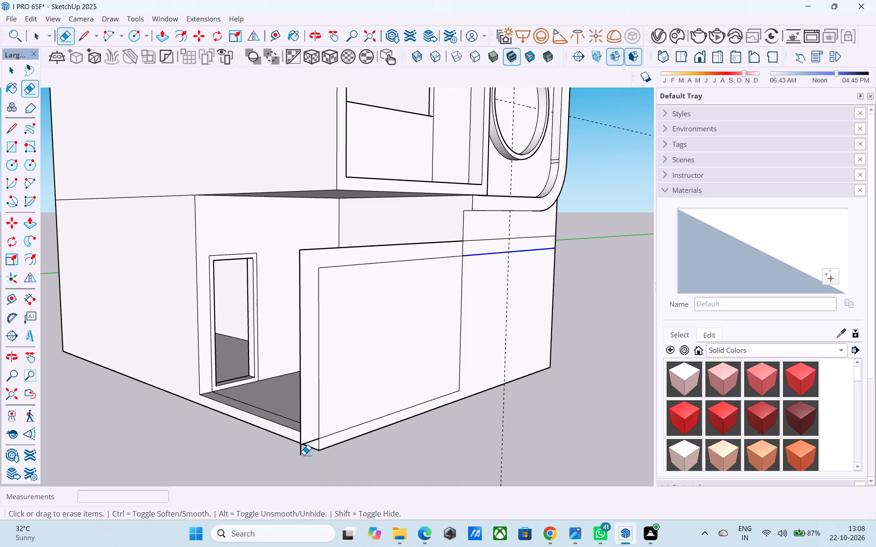
pyautogui.moveTo(304, 455); pyautogui.dragTo(299, 455)
# Delete the inner face filling the porch opening, keeping only the surrounding frame face.
pyautogui.scroll(-3, 363, 386)
pyautogui.moveTo(363, 386); pyautogui.dragTo(295, 426, button='middle')
pyautogui.press('space')
pyautogui.click(332, 395)
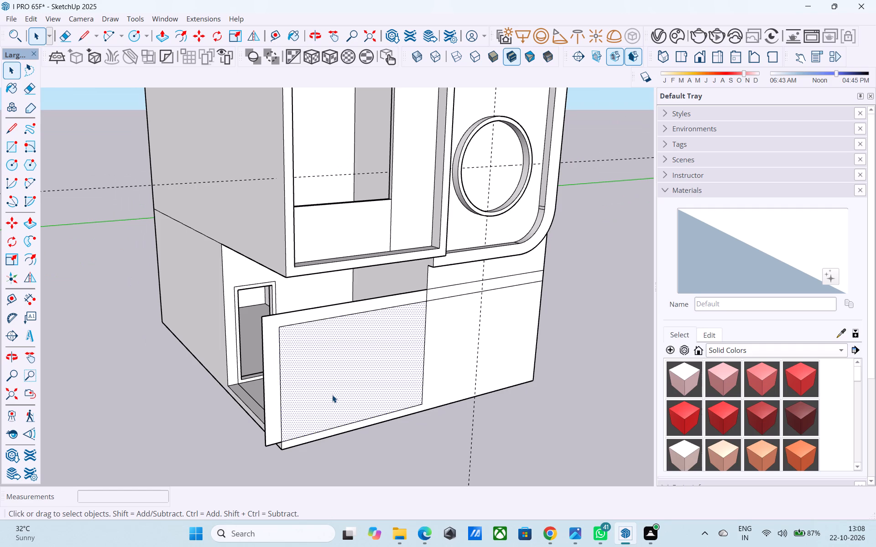
pyautogui.press('Delete')
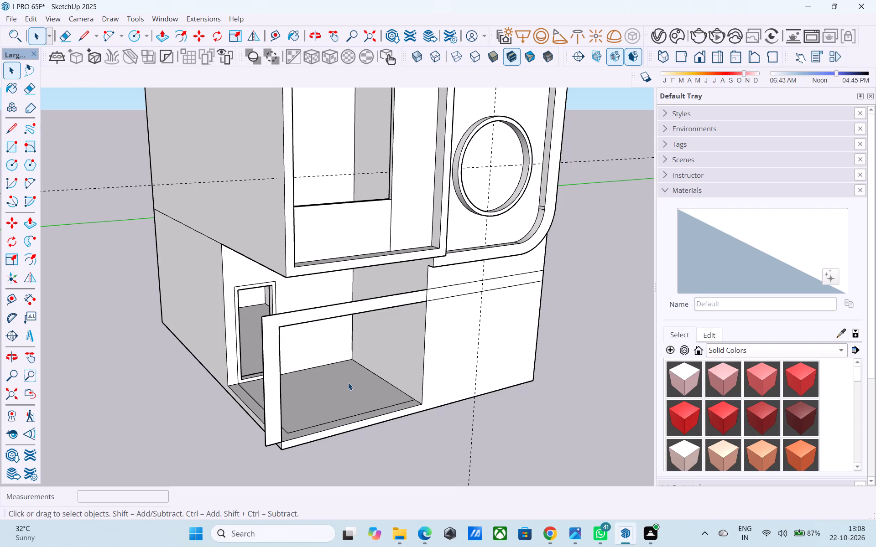
# Push/Pull the L-shaped frame face from its inner side by 6" to thicken it.
pyautogui.scroll(-1, 415, 362)
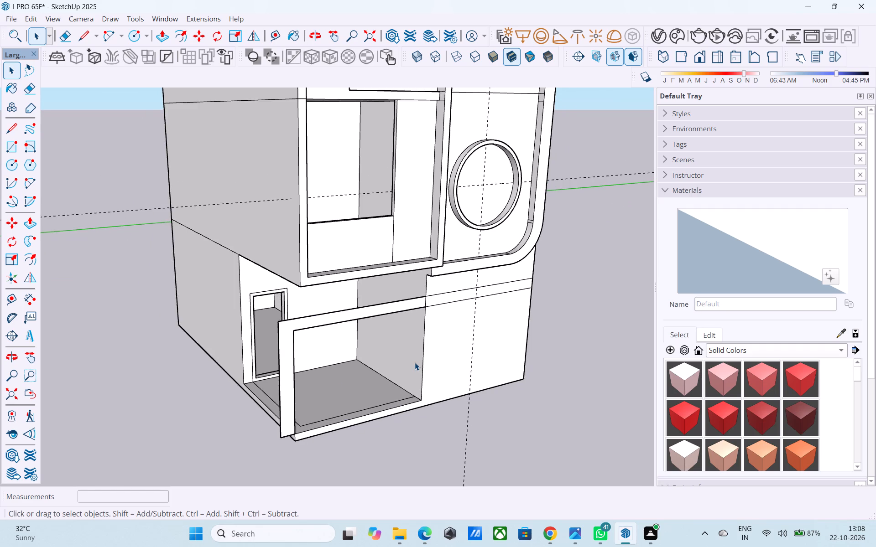
pyautogui.scroll(-3, 415, 362)
pyautogui.moveTo(413, 385); pyautogui.dragTo(271, 331, button='middle')
pyautogui.moveTo(281, 365); pyautogui.dragTo(317, 376, button='middle')
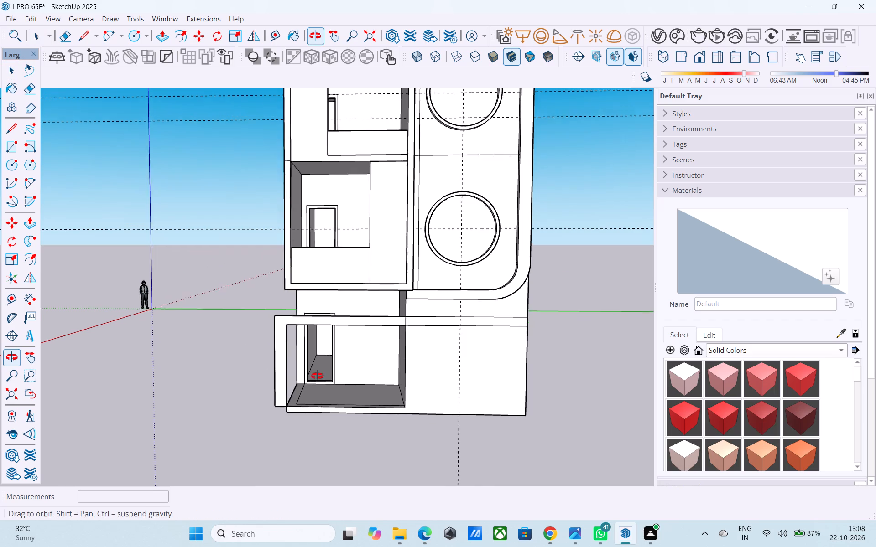
pyautogui.moveTo(317, 376); pyautogui.dragTo(515, 384, button='middle')
pyautogui.scroll(-2, 360, 304)
pyautogui.moveTo(344, 314); pyautogui.dragTo(535, 327, button='middle')
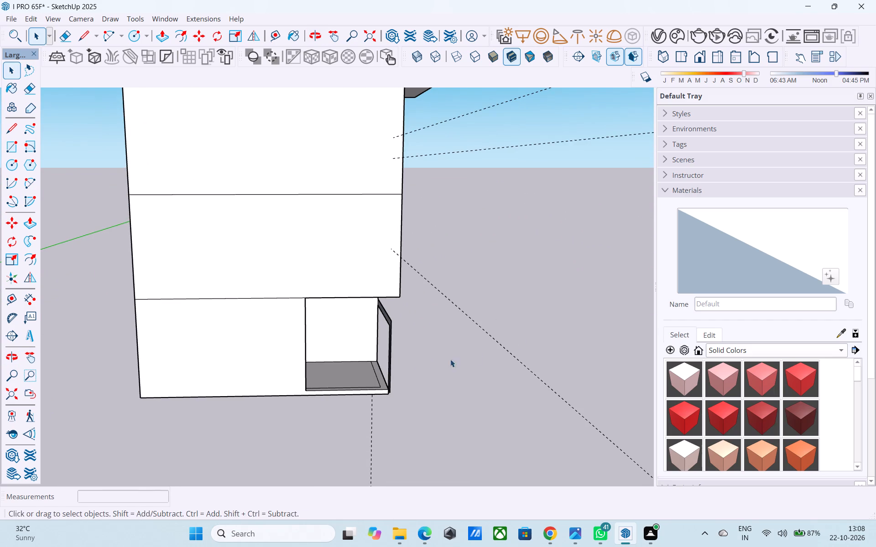
pyautogui.moveTo(396, 372); pyautogui.dragTo(438, 352, button='middle')
pyautogui.scroll(4, 420, 344)
pyautogui.scroll(3, 382, 303)
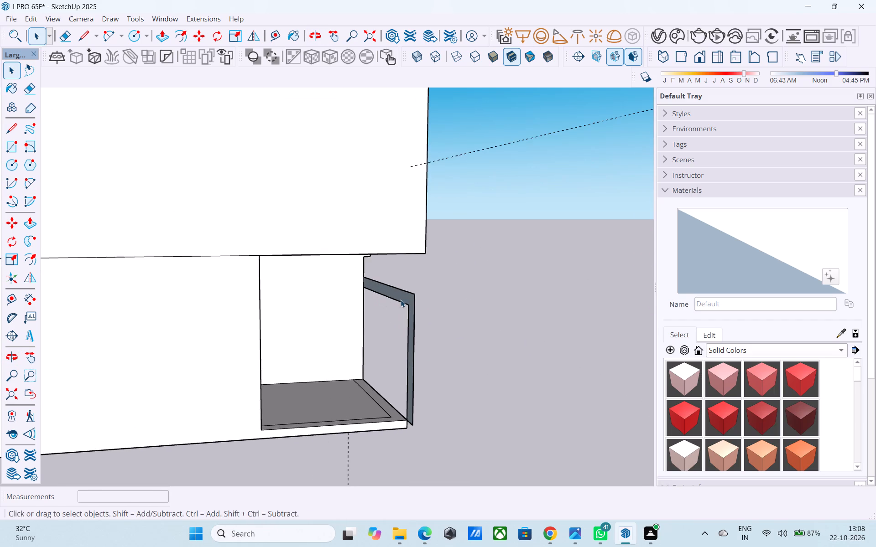
pyautogui.moveTo(401, 299); pyautogui.dragTo(411, 308, button='middle')
pyautogui.scroll(3, 423, 305)
pyautogui.click(411, 302)
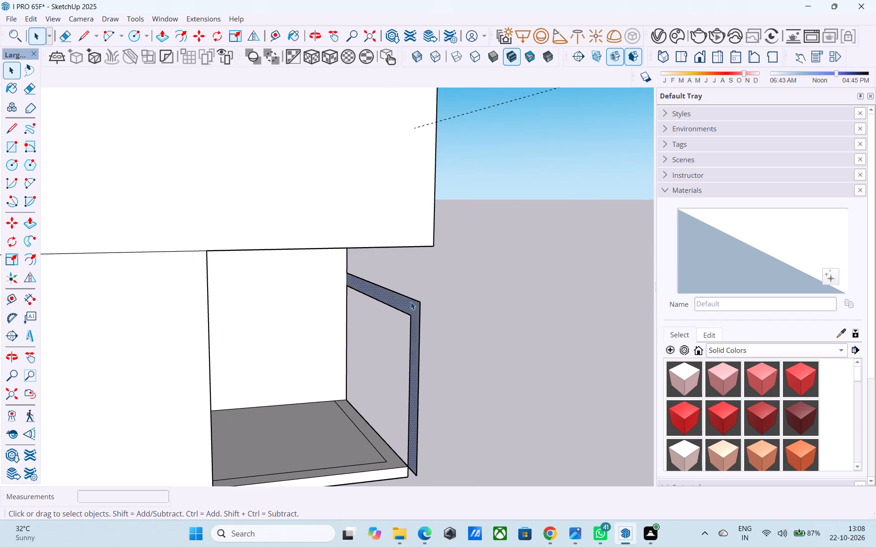
pyautogui.press('p')
pyautogui.click(411, 302)
pyautogui.click(399, 305)
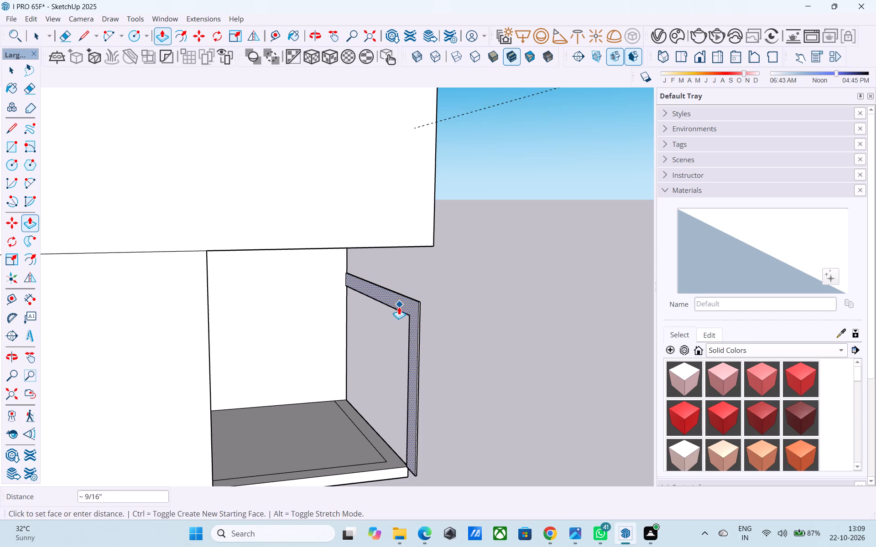
pyautogui.moveTo(394, 312); pyautogui.dragTo(374, 318, button='middle')
pyautogui.write('6"')
pyautogui.press('Return')
pyautogui.press('space')
# Erase the leftover seam edge across the top of the thickened frame near its outer corner.
pyautogui.write('E')
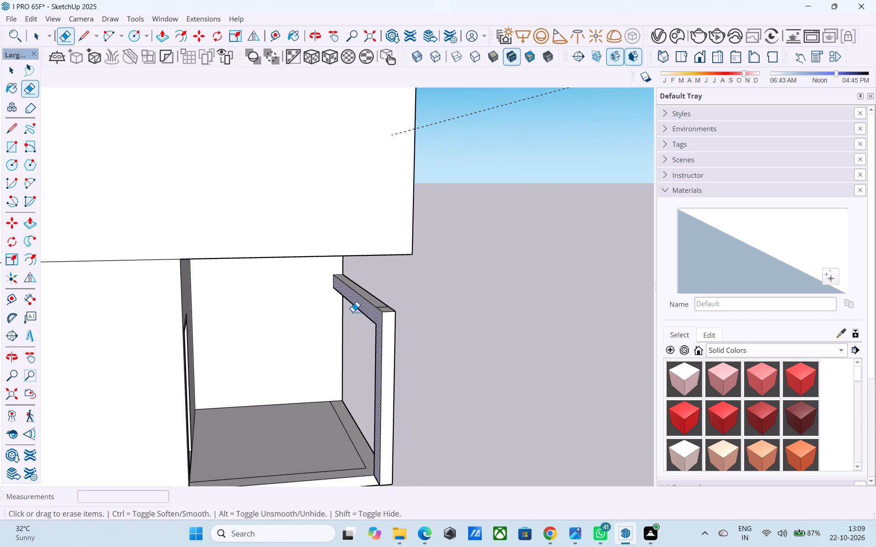
pyautogui.moveTo(359, 310); pyautogui.dragTo(328, 346, button='middle')
pyautogui.scroll(4, 347, 343)
pyautogui.moveTo(339, 360); pyautogui.dragTo(335, 343)
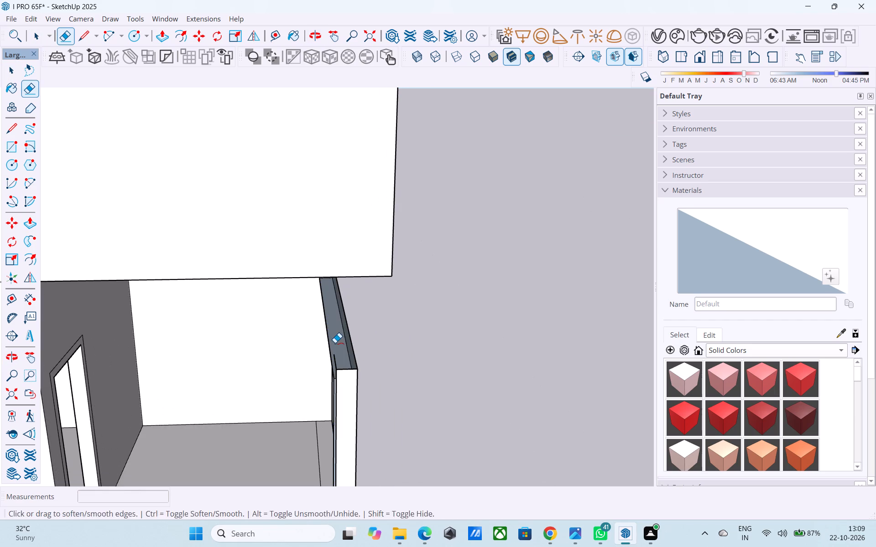
pyautogui.hotkey('ctrl', 'z')
pyautogui.scroll(4, 335, 343)
pyautogui.moveTo(338, 364); pyautogui.dragTo(348, 354)
pyautogui.moveTo(333, 382); pyautogui.dragTo(393, 302, button='middle')
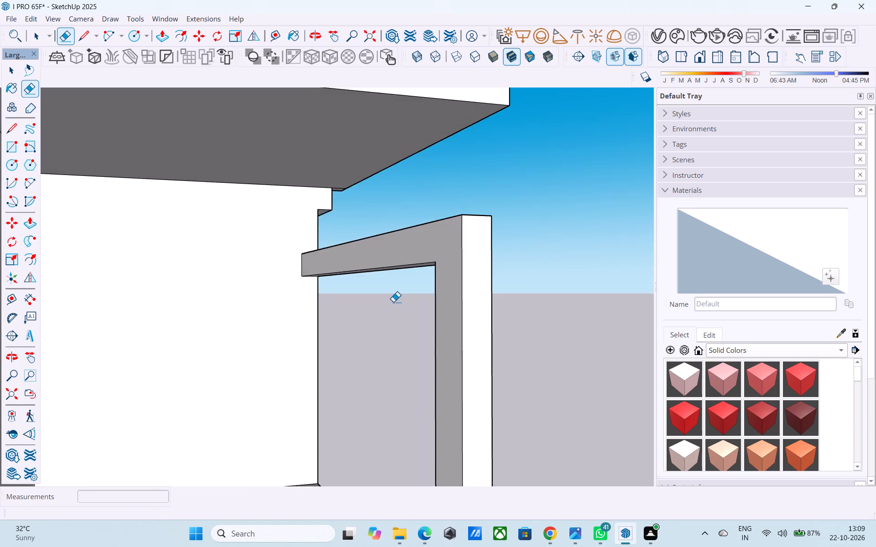
# Push/Pull the front face of the L-shaped porch frame by 2".
pyautogui.scroll(-6, 393, 301)
pyautogui.moveTo(398, 309); pyautogui.dragTo(144, 307, button='middle')
pyautogui.scroll(-4, 395, 282)
pyautogui.moveTo(434, 294); pyautogui.dragTo(219, 315, button='middle')
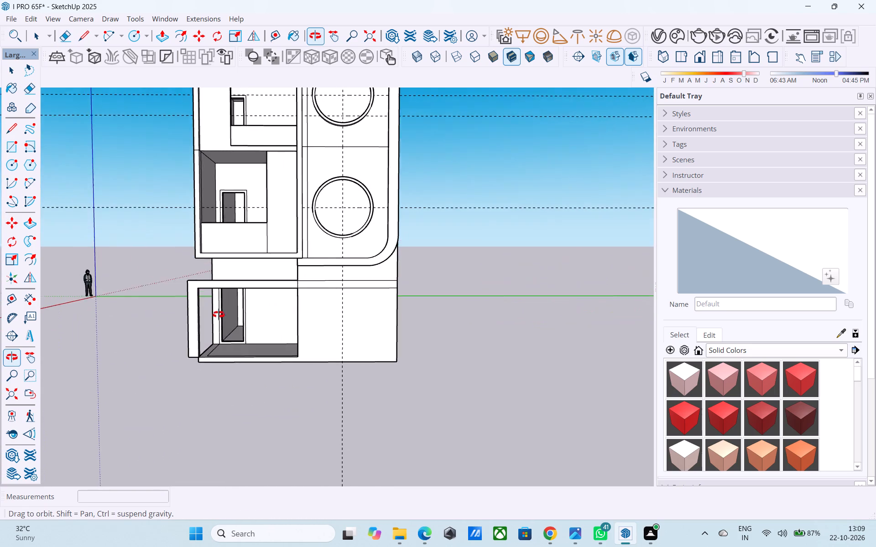
pyautogui.moveTo(219, 315); pyautogui.dragTo(209, 308, button='middle')
pyautogui.scroll(7, 193, 295)
pyautogui.moveTo(189, 293); pyautogui.dragTo(179, 286, button='middle')
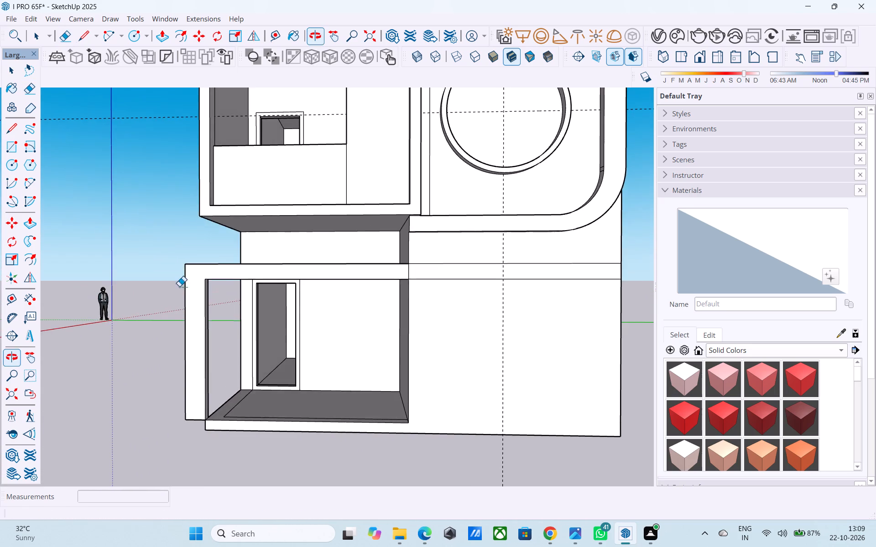
pyautogui.moveTo(364, 289); pyautogui.dragTo(481, 362, button='middle')
pyautogui.scroll(3, 422, 314)
pyautogui.press('space')
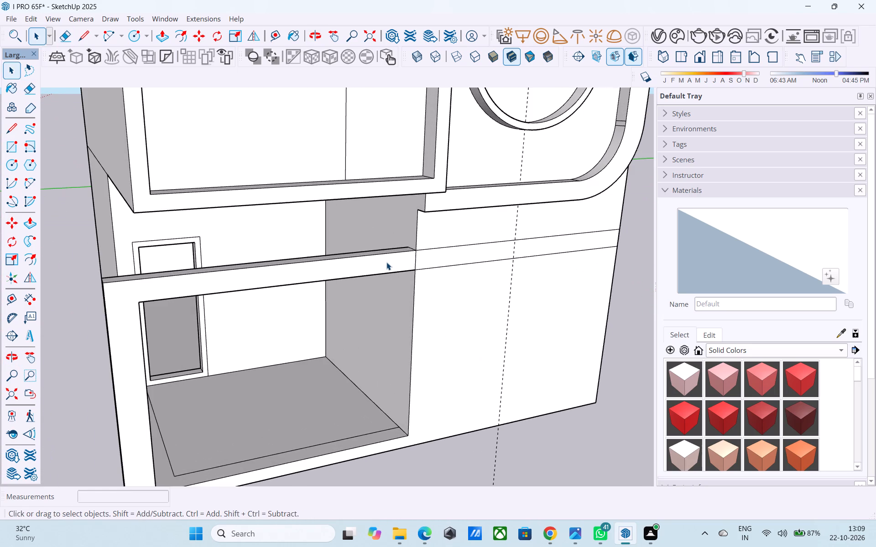
pyautogui.click(386, 262)
pyautogui.press('p')
pyautogui.click(386, 262)
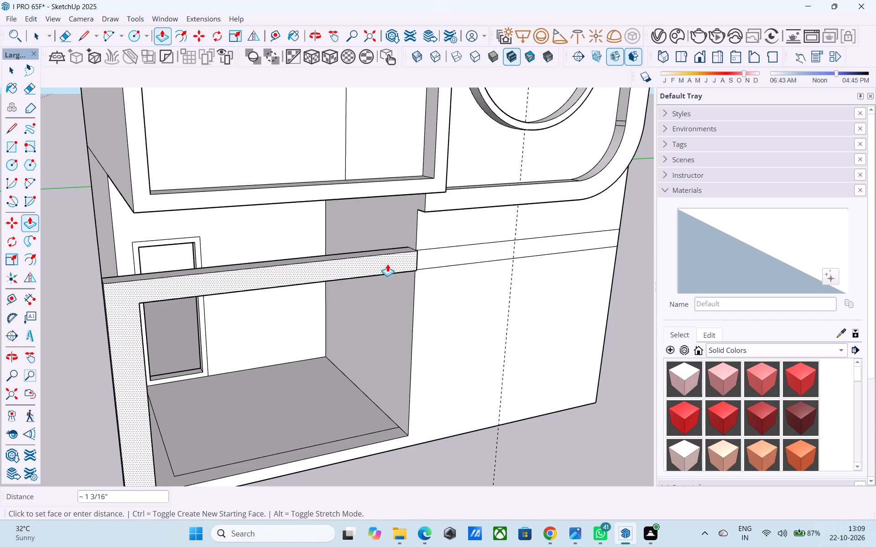
pyautogui.write('2"')
pyautogui.press('Return')
pyautogui.press('space')
# Extend the end face of the frame's horizontal beam by 1' along the adjoining wall.
pyautogui.moveTo(456, 248); pyautogui.dragTo(302, 289, button='middle')
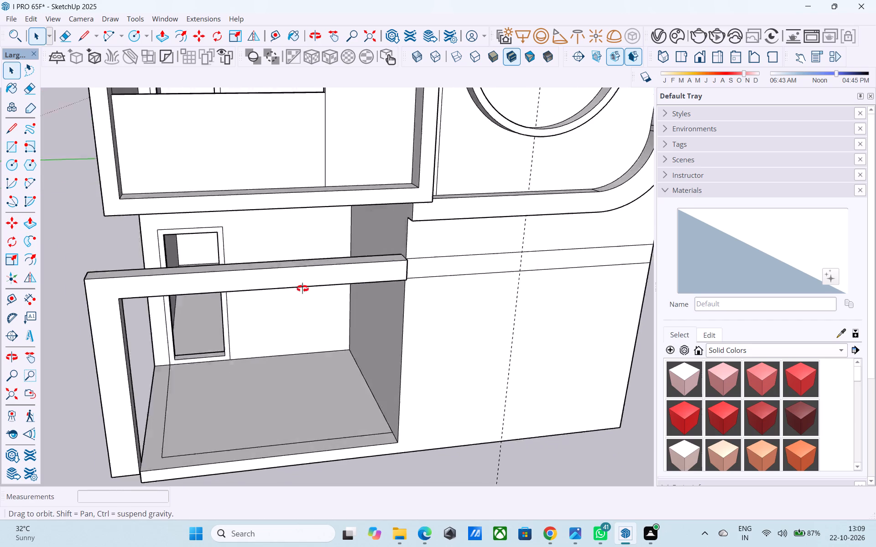
pyautogui.moveTo(302, 289); pyautogui.dragTo(197, 282, button='middle')
pyautogui.scroll(4, 298, 303)
pyautogui.moveTo(374, 268); pyautogui.dragTo(358, 267, button='middle')
pyautogui.scroll(3, 358, 267)
pyautogui.click(360, 267)
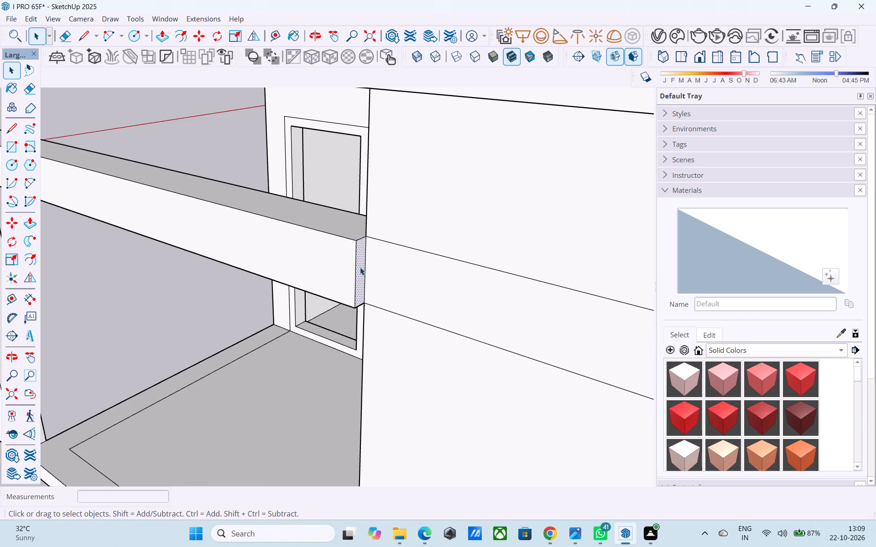
pyautogui.press('p')
pyautogui.click(360, 267)
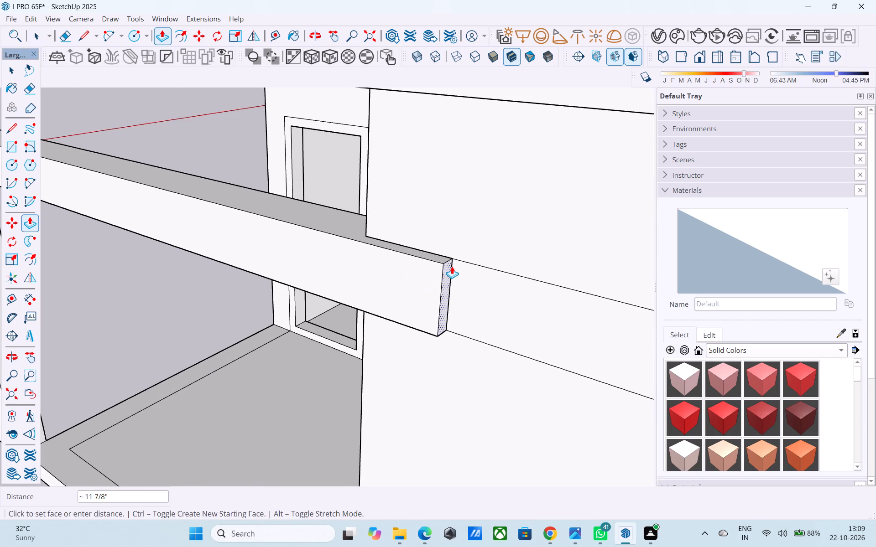
pyautogui.write("1'")
pyautogui.press('Return')
pyautogui.press('space')
# Erase the lower of the two horizontal lines running across the wall beyond the beam's end.
pyautogui.moveTo(452, 265); pyautogui.dragTo(553, 179, button='middle')
pyautogui.scroll(-8, 552, 173)
pyautogui.moveTo(470, 301); pyautogui.dragTo(487, 280, button='middle')
pyautogui.scroll(-9, 489, 269)
pyautogui.moveTo(552, 204); pyautogui.dragTo(519, 309, button='middle')
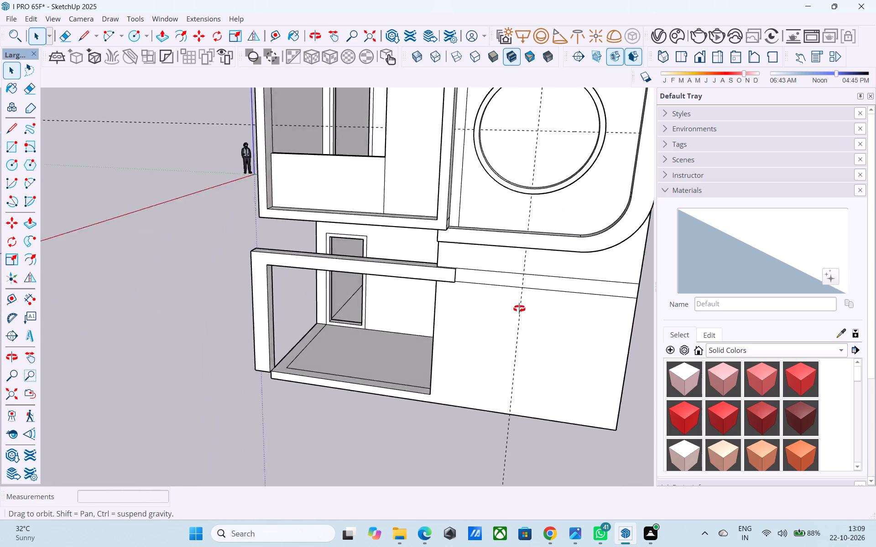
pyautogui.moveTo(519, 309); pyautogui.dragTo(456, 324, button='middle')
pyautogui.scroll(4, 474, 320)
pyautogui.scroll(-4, 480, 319)
pyautogui.moveTo(449, 335); pyautogui.dragTo(483, 299, button='middle')
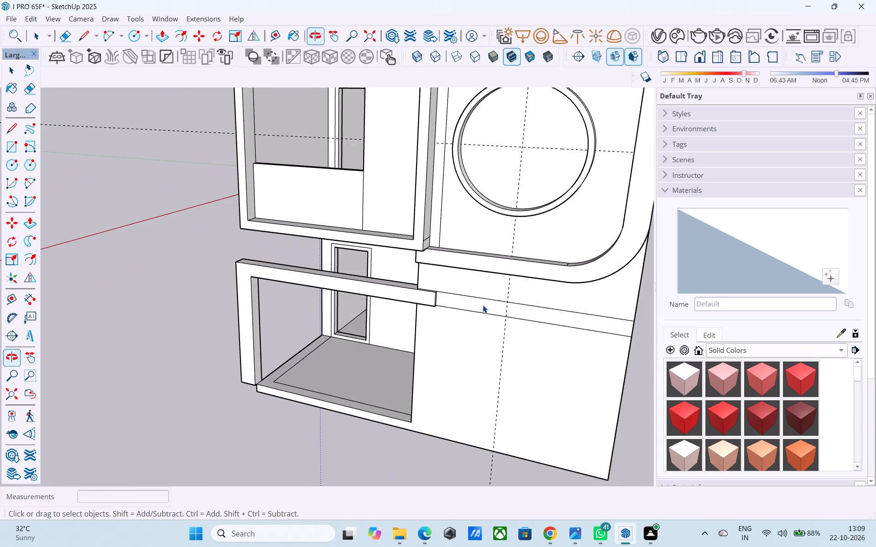
pyautogui.scroll(5, 477, 314)
pyautogui.press('e')
pyautogui.moveTo(476, 308); pyautogui.dragTo(478, 314)
pyautogui.press('space')
# Examine the extended porch frame from below, from the side and from the front.
pyautogui.moveTo(459, 320); pyautogui.dragTo(514, 292, button='middle')
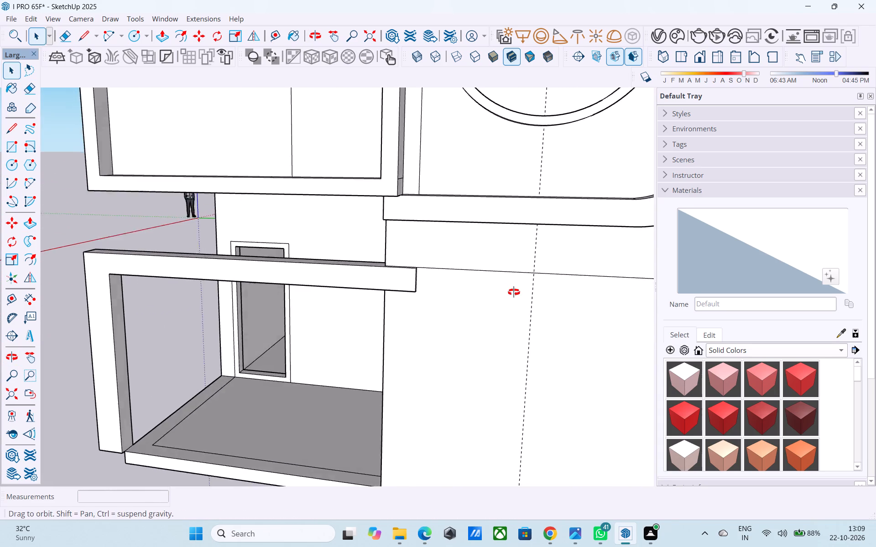
pyautogui.moveTo(514, 292); pyautogui.dragTo(536, 288, button='middle')
pyautogui.scroll(-5, 542, 278)
pyautogui.moveTo(417, 330); pyautogui.dragTo(580, 297, button='middle')
pyautogui.moveTo(276, 444); pyautogui.dragTo(343, 376, button='middle')
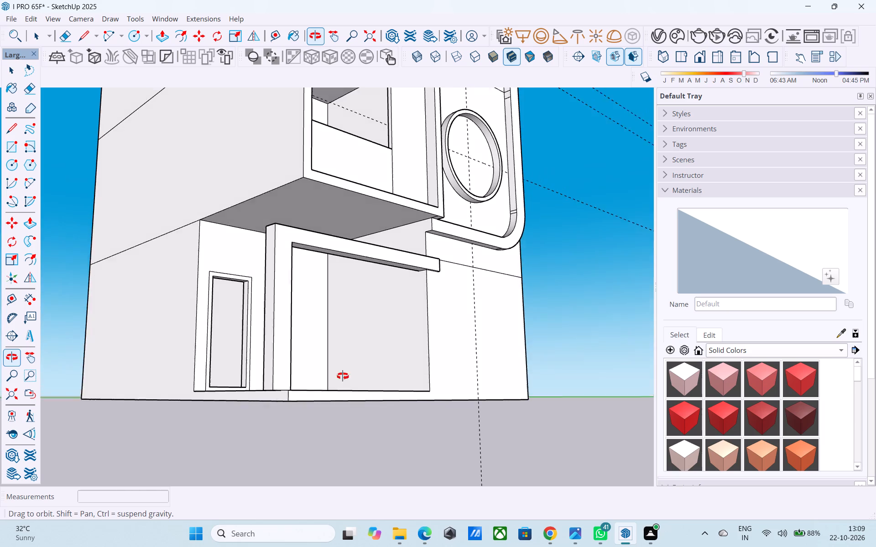
pyautogui.moveTo(343, 376); pyautogui.dragTo(355, 354, button='middle')
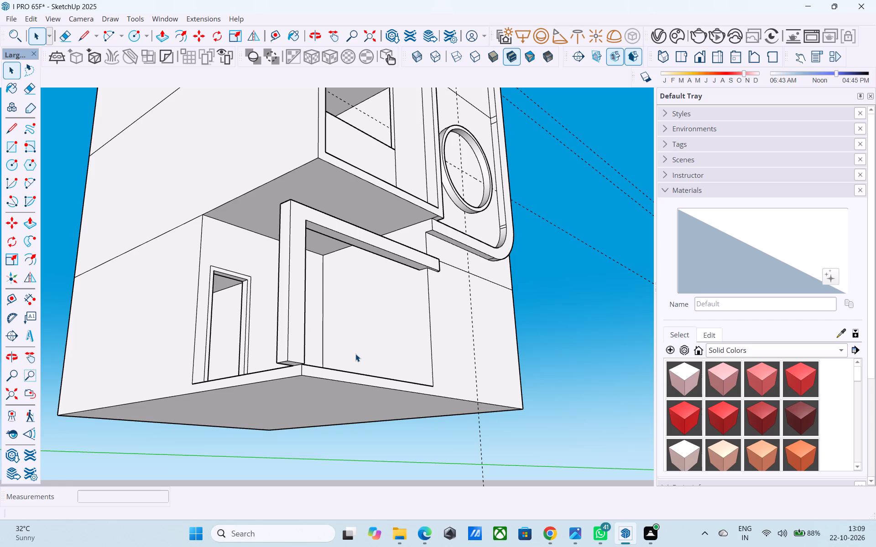
pyautogui.scroll(-5, 373, 284)
pyautogui.moveTo(367, 289); pyautogui.dragTo(252, 418, button='middle')
pyautogui.scroll(4, 206, 373)
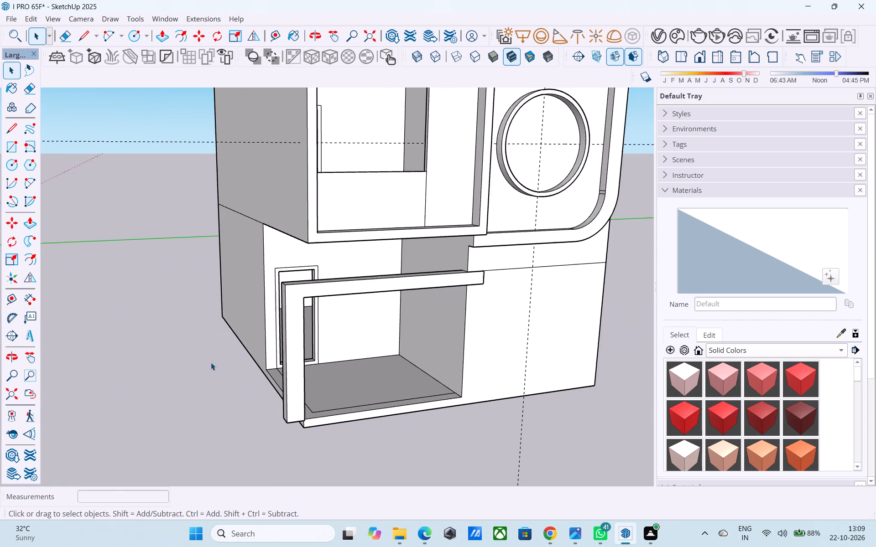
pyautogui.moveTo(286, 363); pyautogui.dragTo(207, 319, button='middle')
pyautogui.scroll(3, 238, 326)
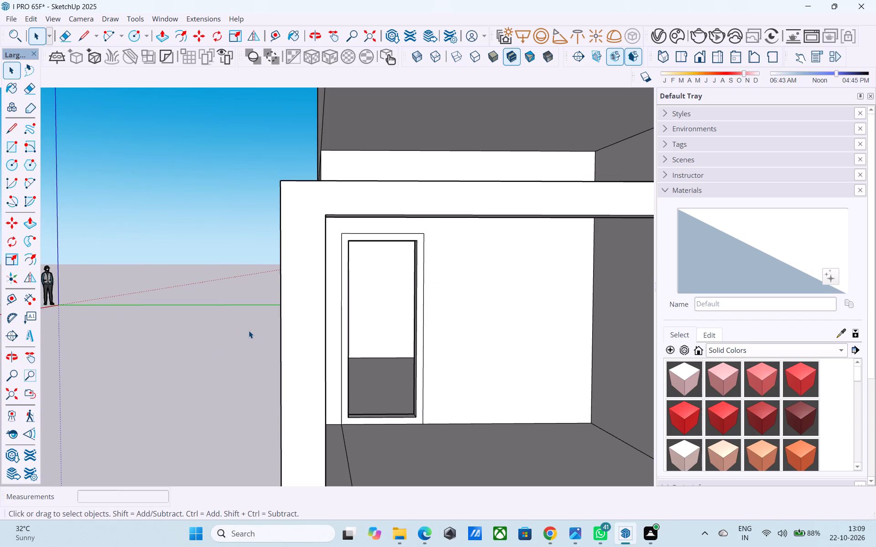
# Push/Pull the outer side face of the frame's vertical post by 3".
pyautogui.scroll(-4, 249, 330)
pyautogui.moveTo(249, 330); pyautogui.dragTo(402, 335, button='middle')
pyautogui.scroll(3, 297, 324)
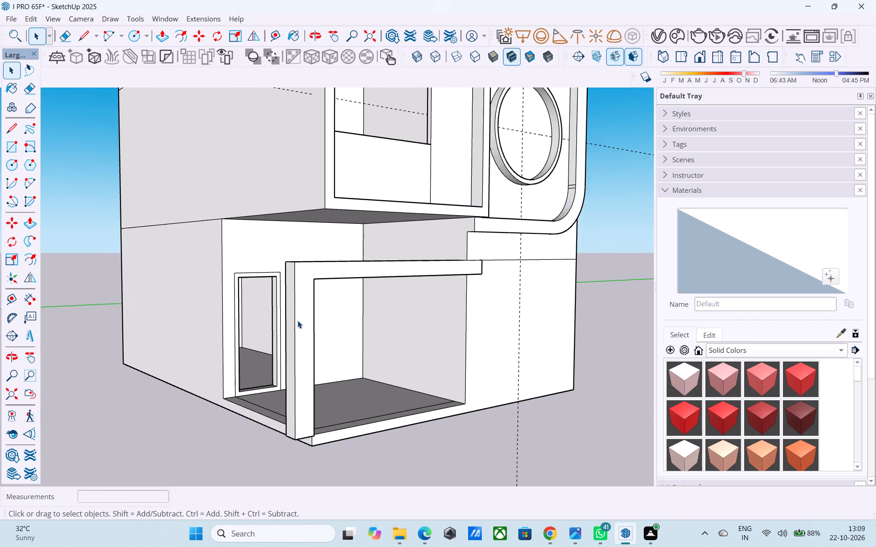
pyautogui.scroll(5, 297, 320)
pyautogui.click(290, 314)
pyautogui.press('p')
pyautogui.click(289, 314)
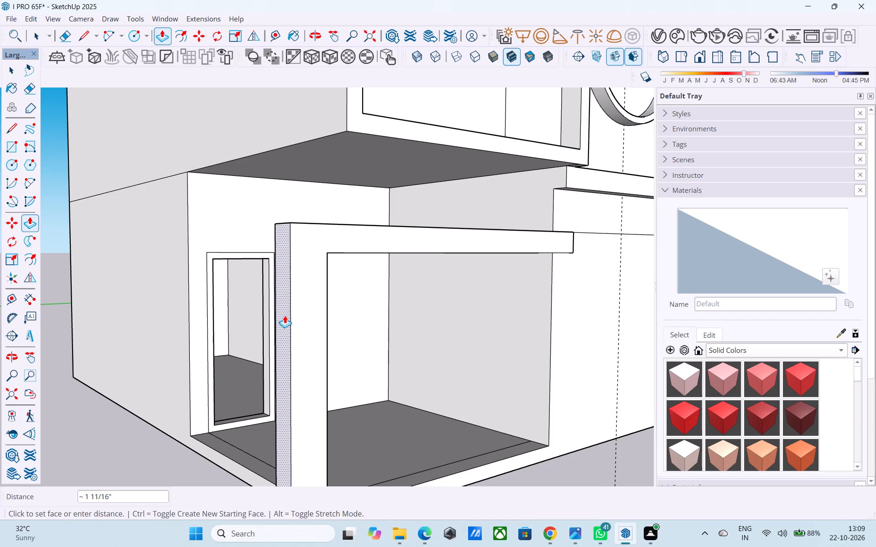
pyautogui.write('3"')
pyautogui.press('Return')
pyautogui.press('space')
# Examine the porch frame's proportions against the whole front facade.
pyautogui.moveTo(366, 325); pyautogui.dragTo(266, 340, button='middle')
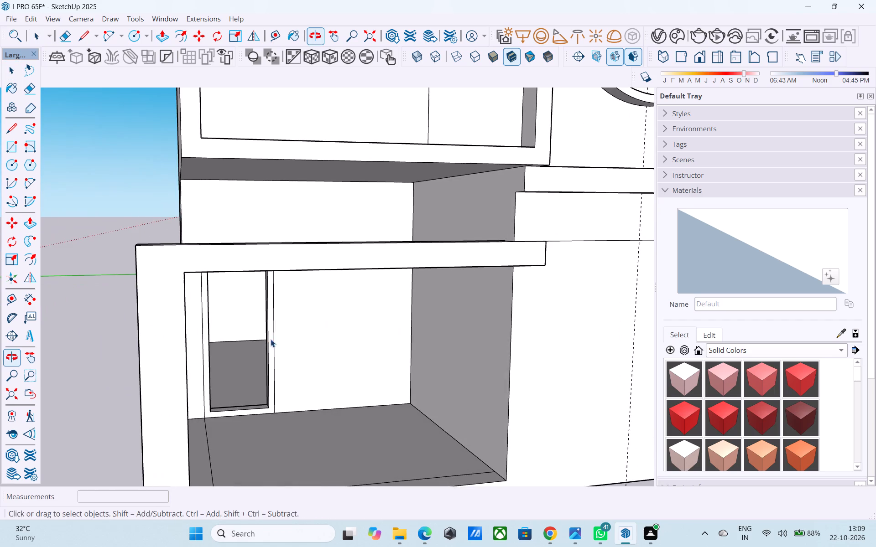
pyautogui.scroll(-5, 476, 283)
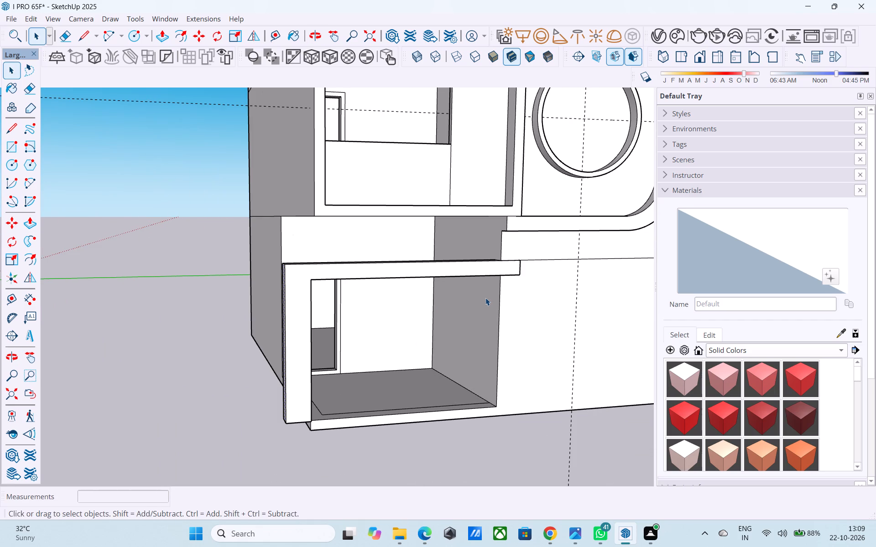
pyautogui.scroll(-5, 474, 301)
pyautogui.moveTo(474, 301); pyautogui.dragTo(375, 320, button='middle')
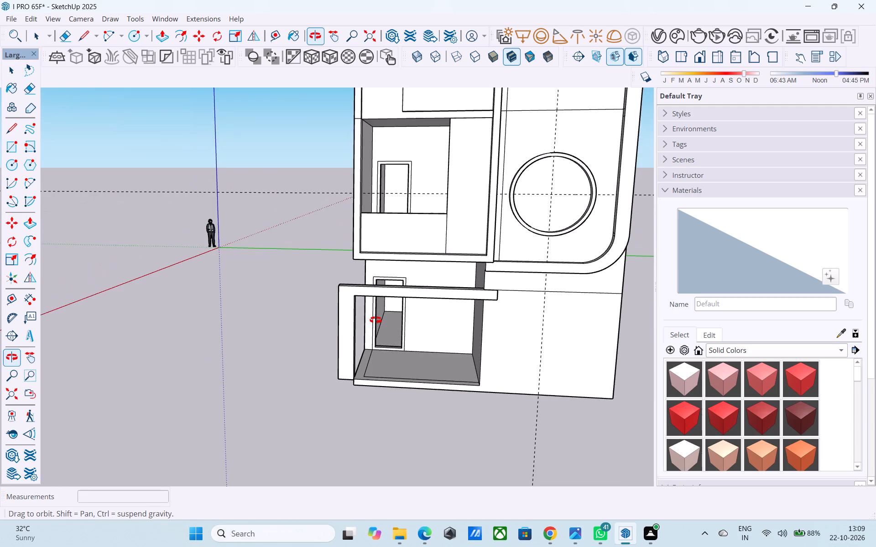
pyautogui.moveTo(375, 320); pyautogui.dragTo(391, 300, button='middle')
pyautogui.scroll(4, 381, 310)
pyautogui.scroll(-4, 379, 317)
pyautogui.moveTo(379, 319); pyautogui.dragTo(379, 343, button='middle')
pyautogui.scroll(-4, 350, 369)
pyautogui.scroll(5, 400, 268)
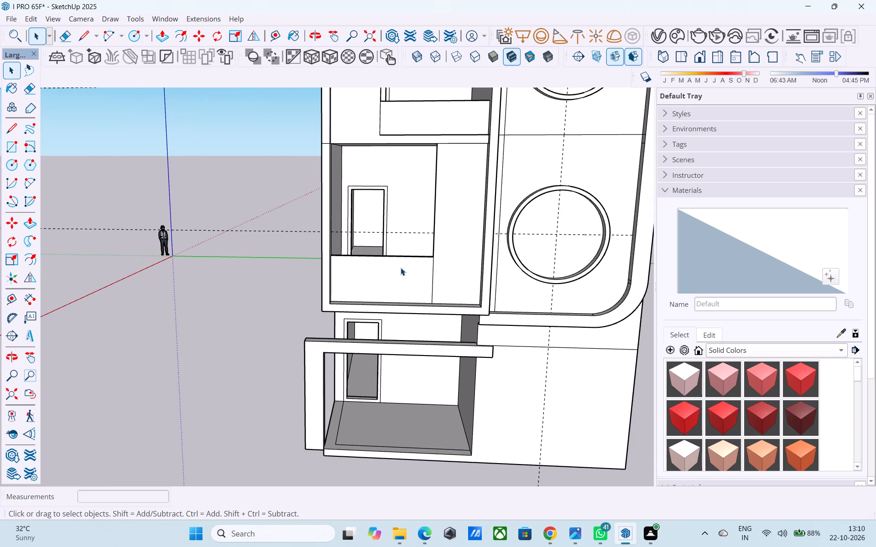
pyautogui.scroll(-5, 370, 422)
pyautogui.moveTo(385, 364); pyautogui.dragTo(405, 333, button='middle')
pyautogui.scroll(2, 413, 310)
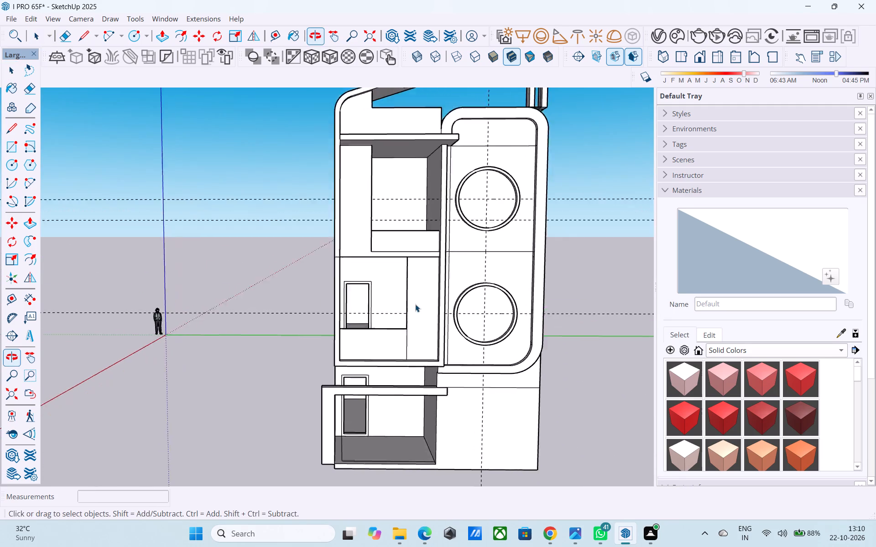
# Copy the first-floor wall panel's edge at the surrounding frame 3' across to its opposite edge, dividing the span into 14 equal vertical strips.
pyautogui.scroll(2, 415, 304)
pyautogui.moveTo(409, 306); pyautogui.dragTo(512, 321, button='middle')
pyautogui.scroll(7, 394, 326)
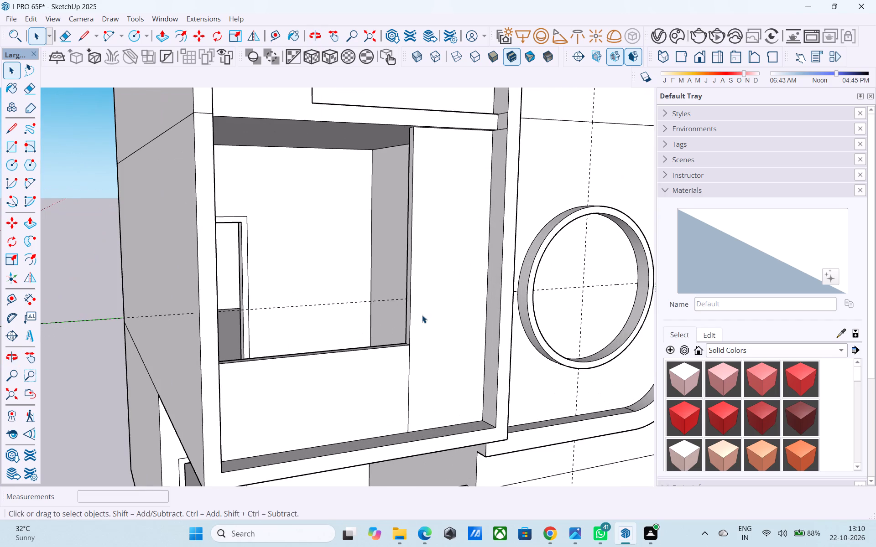
pyautogui.click(411, 313)
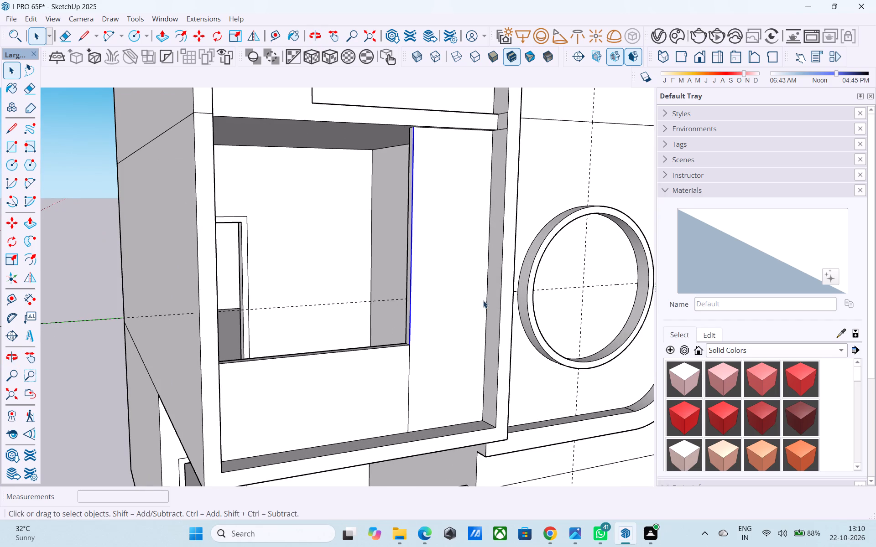
pyautogui.click(486, 302)
pyautogui.press('m')
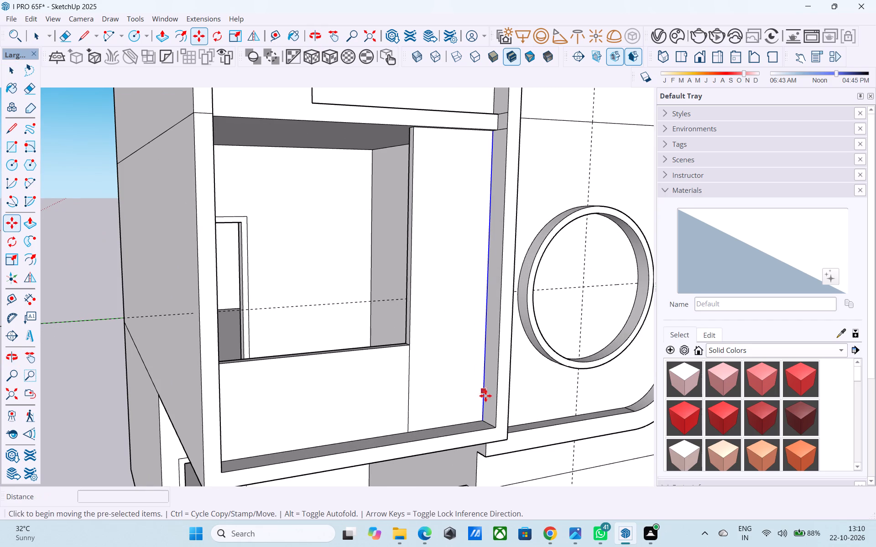
pyautogui.click(485, 419)
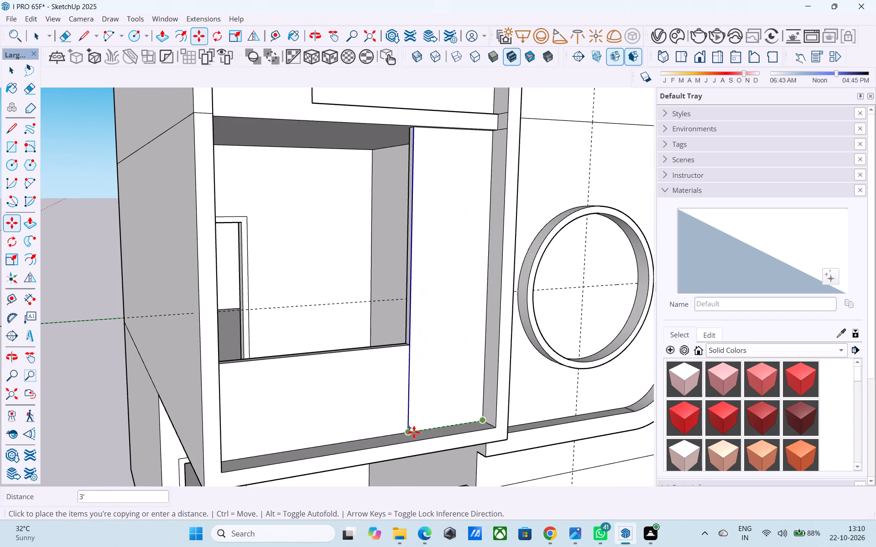
pyautogui.click(412, 432)
pyautogui.press('/')
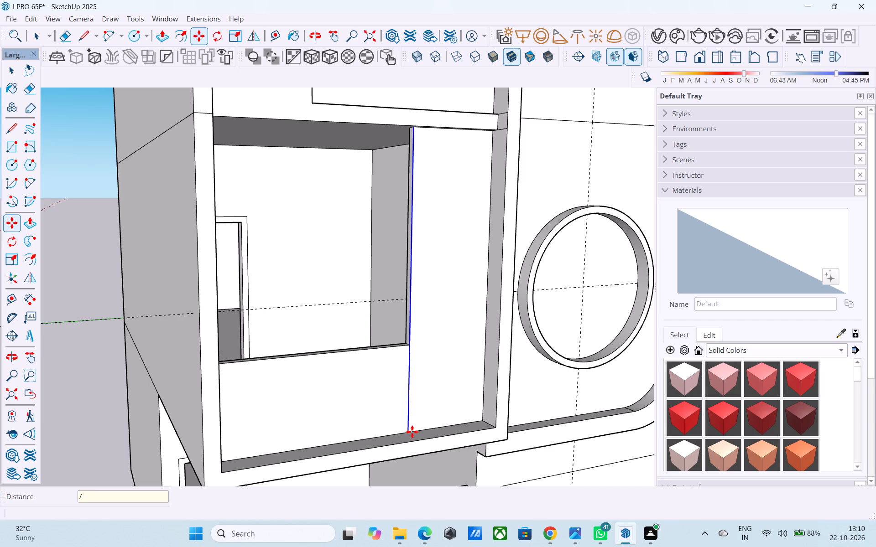
pyautogui.write('14')
pyautogui.press('Return')
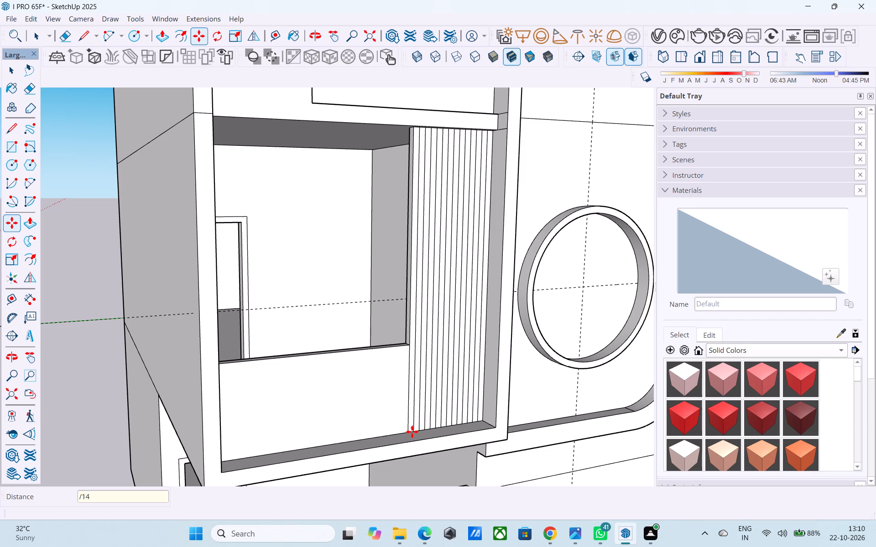
# Recess the second vertical strip from the panel's frame-side edge by 3".
pyautogui.moveTo(442, 308); pyautogui.dragTo(331, 356, button='middle')
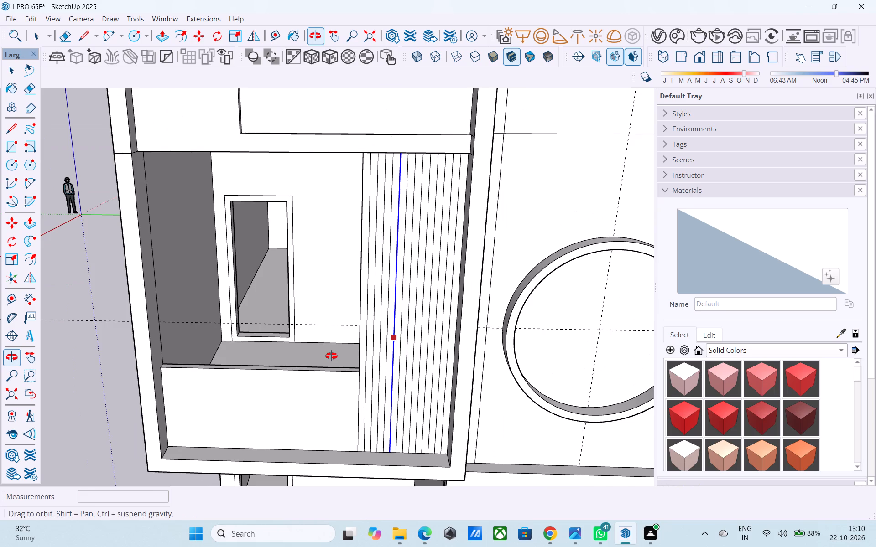
pyautogui.moveTo(331, 356); pyautogui.dragTo(335, 359, button='middle')
pyautogui.moveTo(460, 312); pyautogui.dragTo(451, 306, button='middle')
pyautogui.scroll(3, 451, 306)
pyautogui.press('space')
pyautogui.click(446, 306)
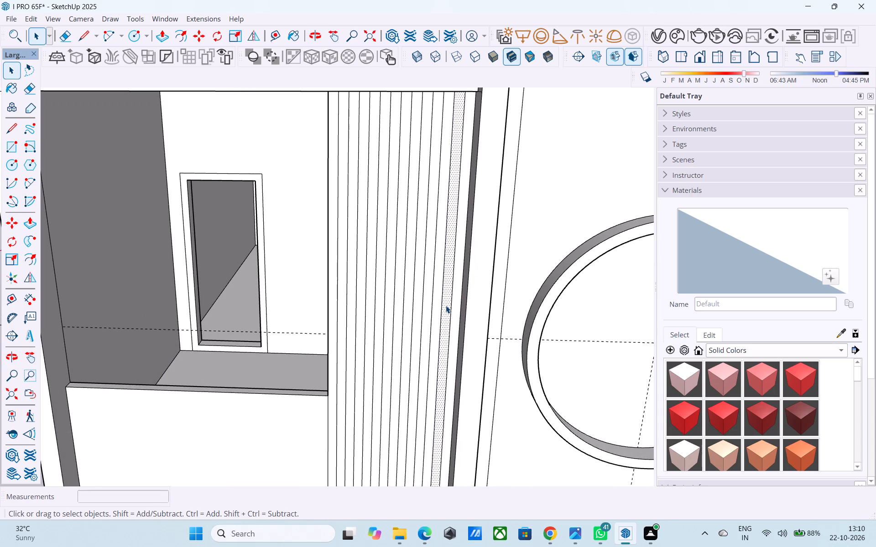
pyautogui.press('p')
pyautogui.click(446, 305)
pyautogui.scroll(4, 446, 285)
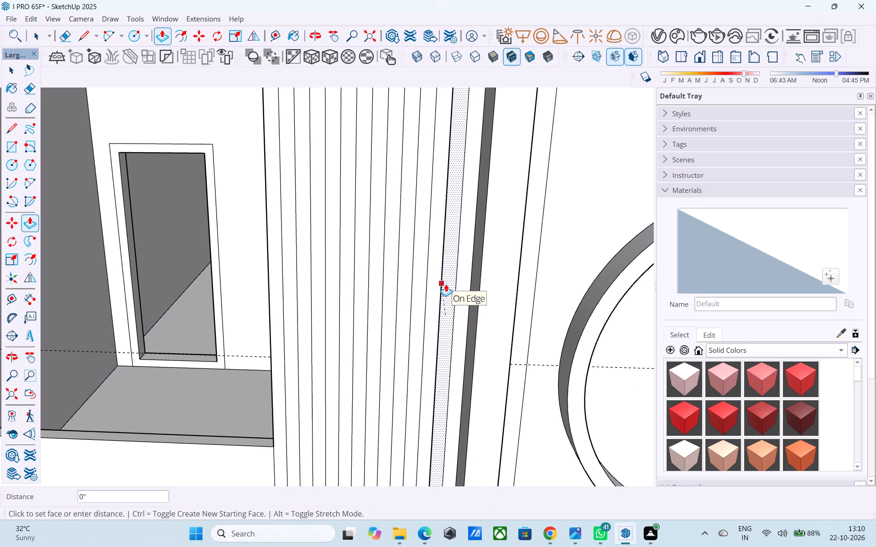
pyautogui.click(450, 255)
# Recess the fourth and sixth vertical strips from the first-floor wall panel's frame-side edge by 3".
pyautogui.moveTo(440, 273); pyautogui.dragTo(597, 273, button='middle')
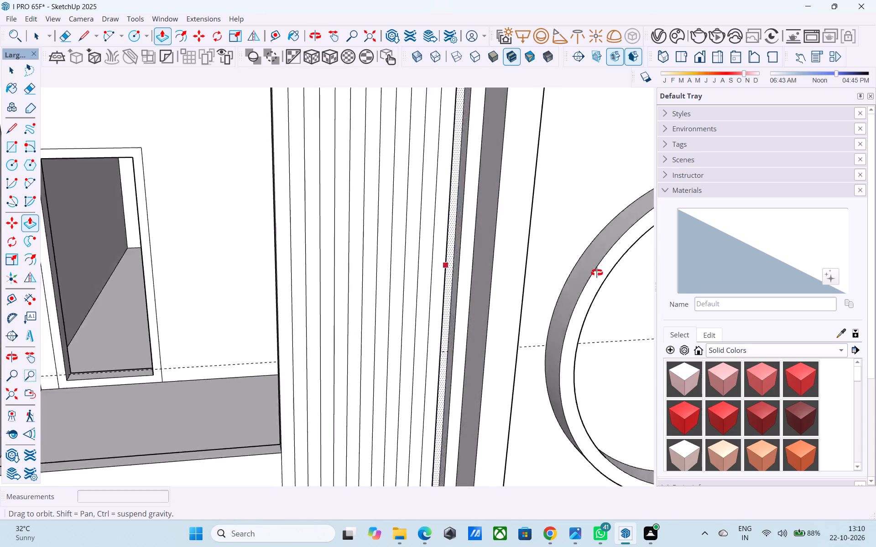
pyautogui.moveTo(597, 273); pyautogui.dragTo(708, 270, button='middle')
pyautogui.moveTo(438, 322); pyautogui.dragTo(460, 287, button='middle')
pyautogui.scroll(5, 453, 296)
pyautogui.moveTo(473, 290); pyautogui.dragTo(383, 298, button='middle')
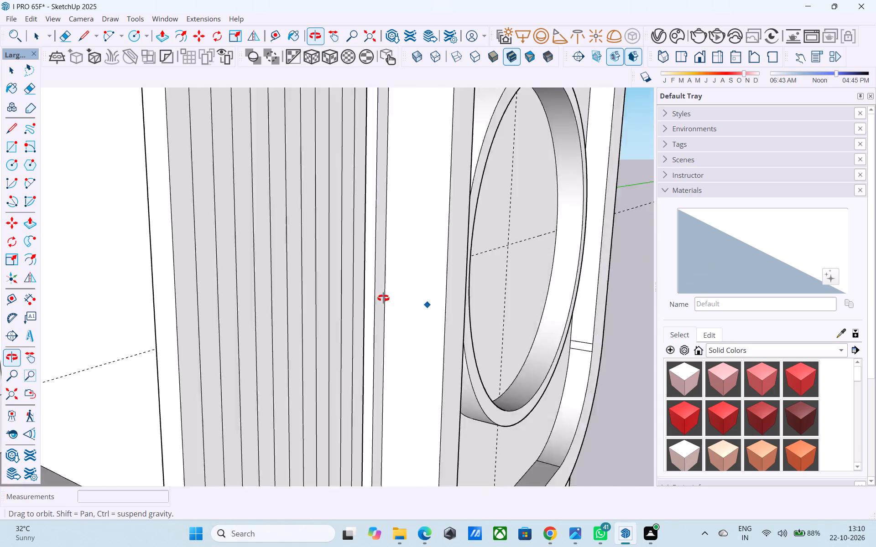
pyautogui.moveTo(383, 298); pyautogui.dragTo(296, 298, button='middle')
pyautogui.scroll(-4, 295, 298)
pyautogui.moveTo(279, 304); pyautogui.dragTo(473, 329, button='middle')
pyautogui.moveTo(451, 330); pyautogui.dragTo(379, 331, button='middle')
pyautogui.scroll(4, 375, 332)
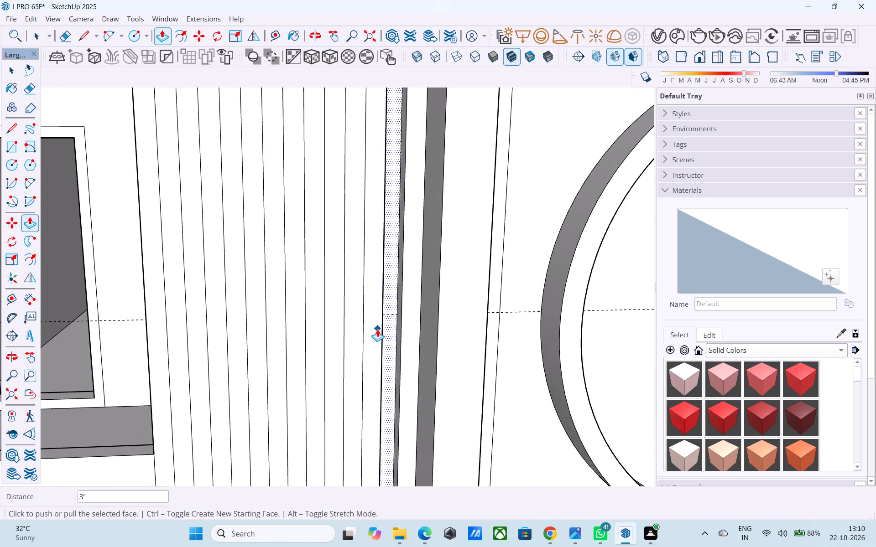
pyautogui.scroll(2, 377, 329)
pyautogui.press('space')
pyautogui.click(345, 326)
pyautogui.press('p')
pyautogui.doubleClick(345, 326)
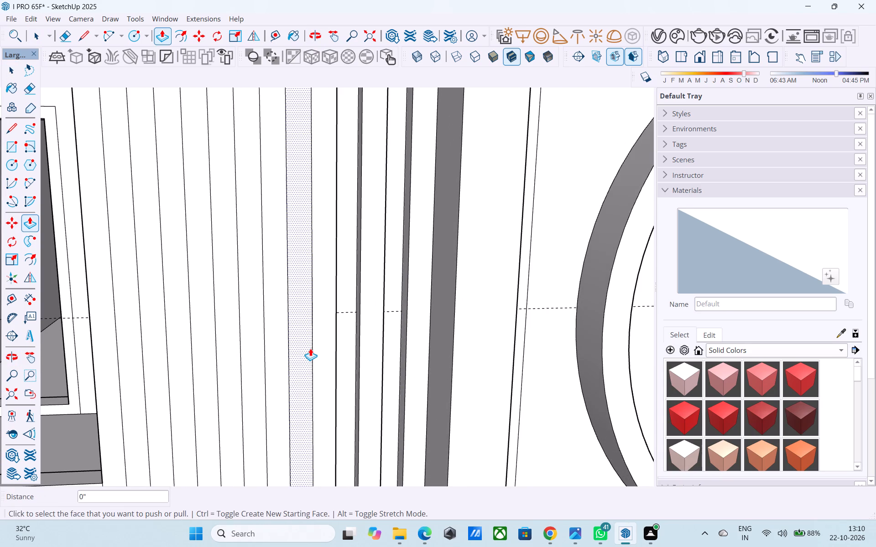
pyautogui.doubleClick(309, 348)
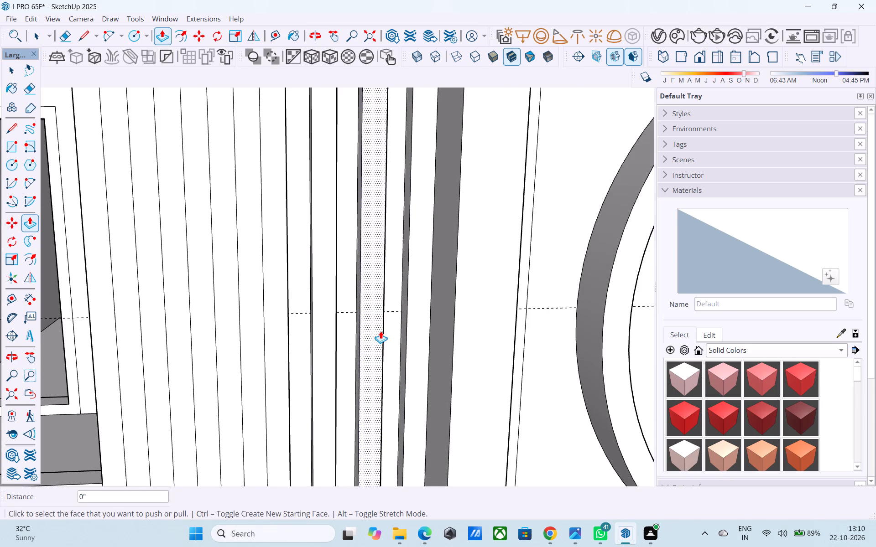
# Recess the eighth, tenth, twelfth and fourteenth vertical strips from the panel's frame-side edge by 3".
pyautogui.scroll(-4, 381, 332)
pyautogui.moveTo(380, 333); pyautogui.dragTo(489, 327, button='middle')
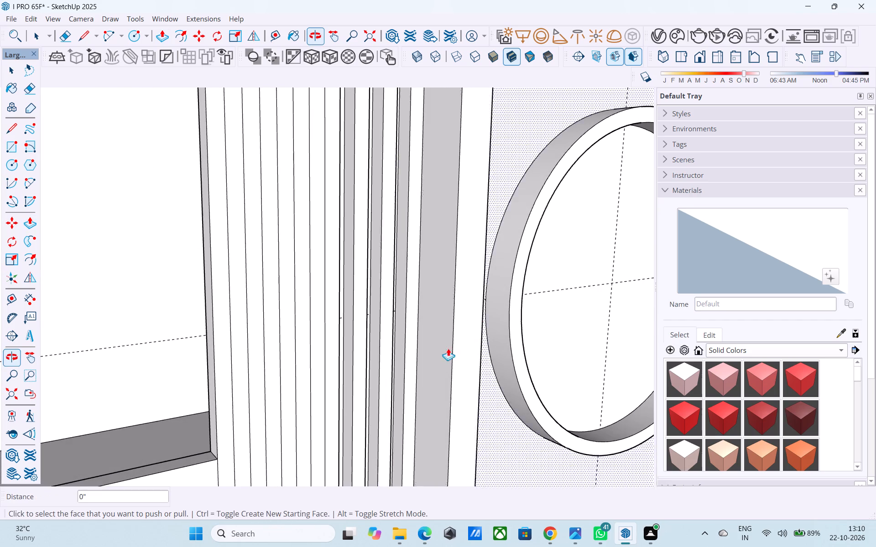
pyautogui.moveTo(303, 351); pyautogui.dragTo(226, 352, button='middle')
pyautogui.scroll(3, 241, 352)
pyautogui.doubleClick(279, 352)
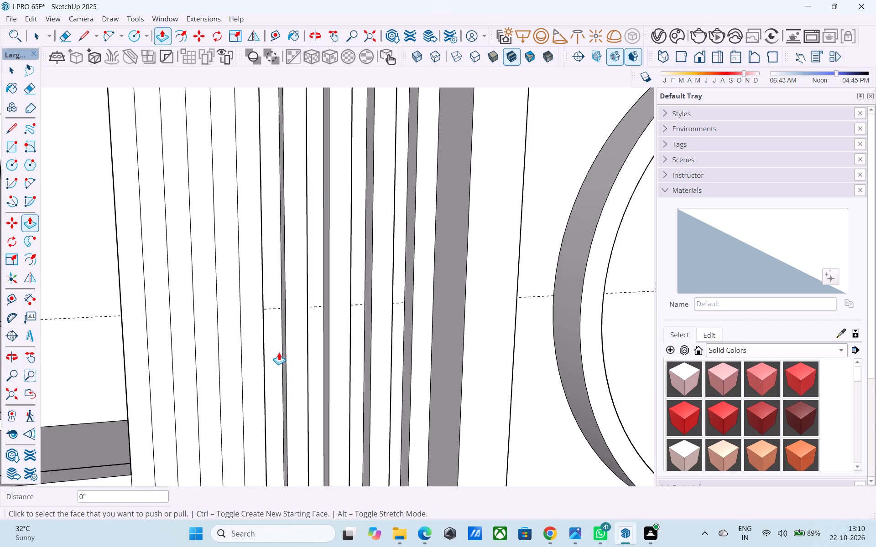
pyautogui.click(231, 361)
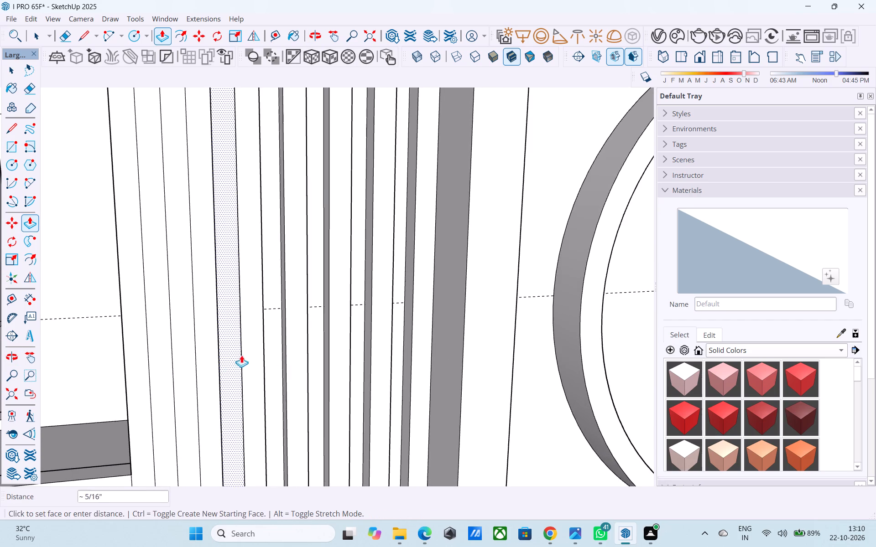
pyautogui.moveTo(247, 345); pyautogui.dragTo(154, 475, button='middle')
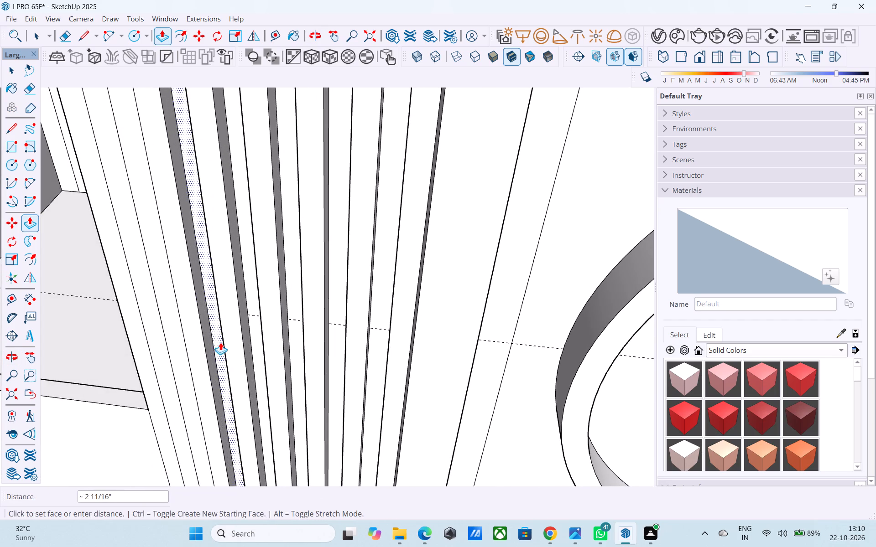
pyautogui.press('space')
pyautogui.click(218, 341)
pyautogui.press('p')
pyautogui.doubleClick(215, 341)
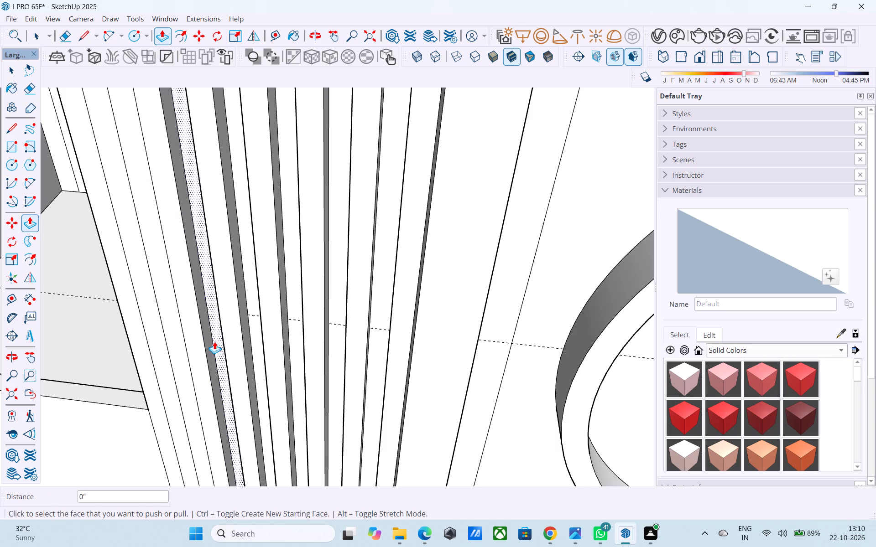
pyautogui.moveTo(213, 343); pyautogui.dragTo(368, 369, button='middle')
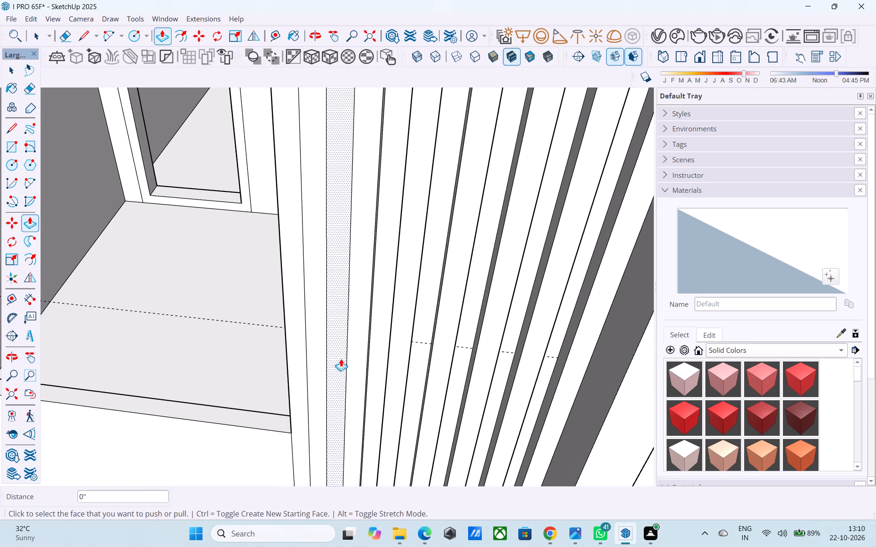
pyautogui.doubleClick(333, 354)
pyautogui.moveTo(328, 354); pyautogui.dragTo(440, 362, button='middle')
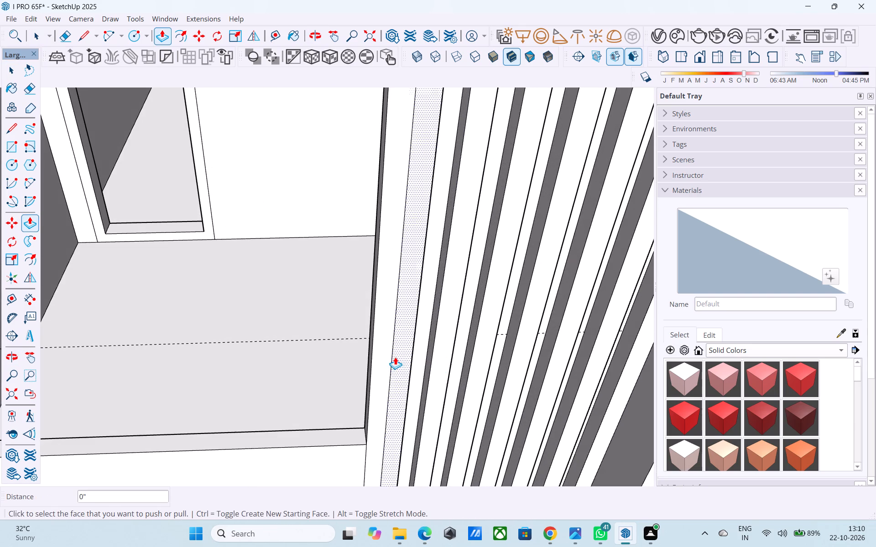
pyautogui.doubleClick(383, 351)
# Delete the recessed faces of the four grooves nearest the balcony opening, starting from the panel's outermost strip.
pyautogui.scroll(-4, 383, 353)
pyautogui.keyDown('shift'); pyautogui.moveTo(382, 375); pyautogui.dragTo(354, 341, button='middle'); pyautogui.keyUp('shift')
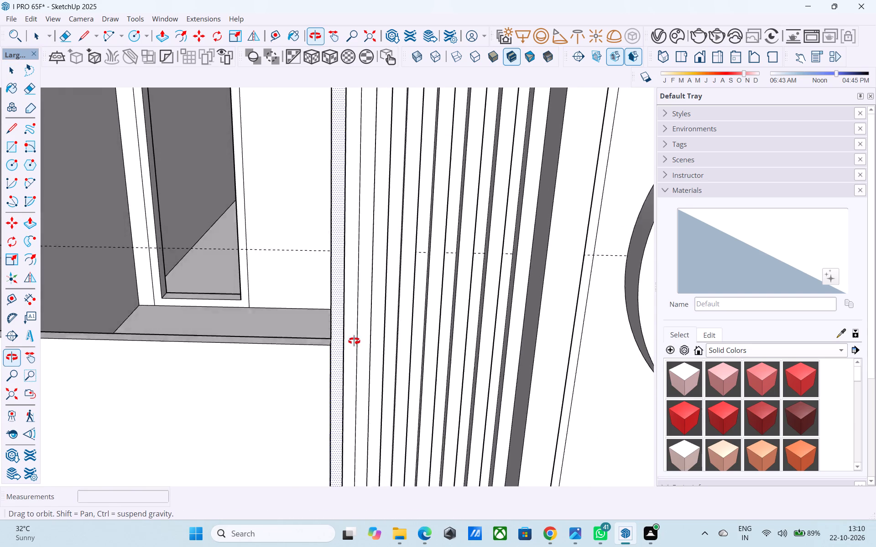
pyautogui.keyDown('shift'); pyautogui.moveTo(354, 341); pyautogui.dragTo(366, 369, button='middle'); pyautogui.keyUp('shift')
pyautogui.scroll(2, 362, 365)
pyautogui.press('space')
pyautogui.click(350, 354)
pyautogui.click(355, 355)
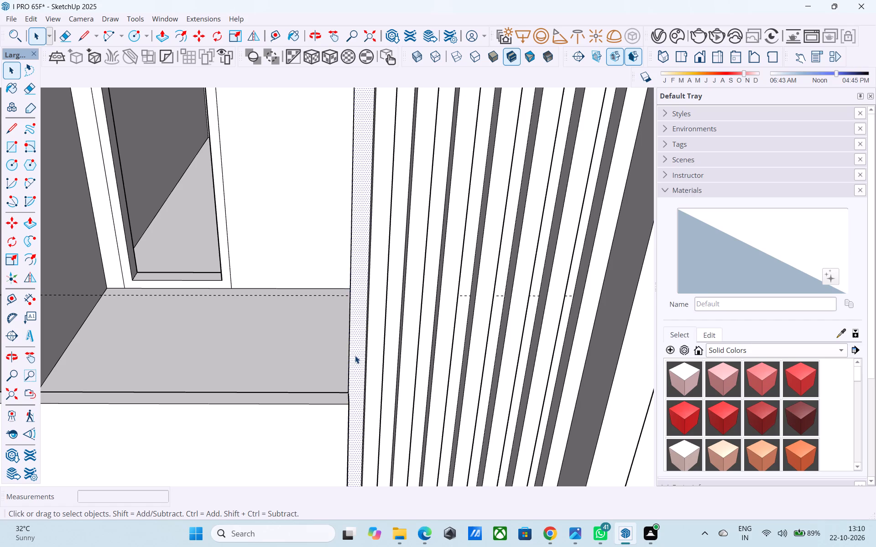
pyautogui.press('Delete')
pyautogui.moveTo(352, 354); pyautogui.dragTo(329, 341, button='middle')
pyautogui.click(382, 342)
pyautogui.press('Delete')
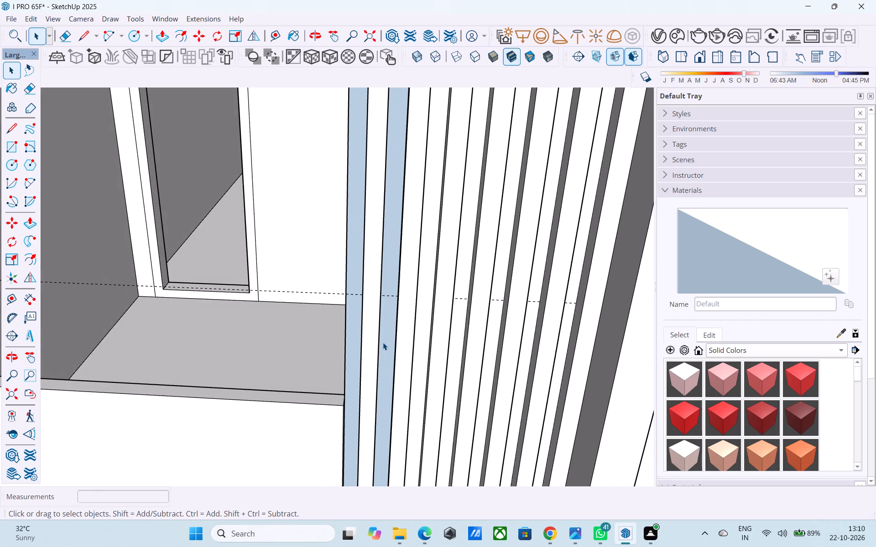
pyautogui.click(421, 329)
pyautogui.press('Delete')
pyautogui.click(461, 316)
pyautogui.press('Delete')
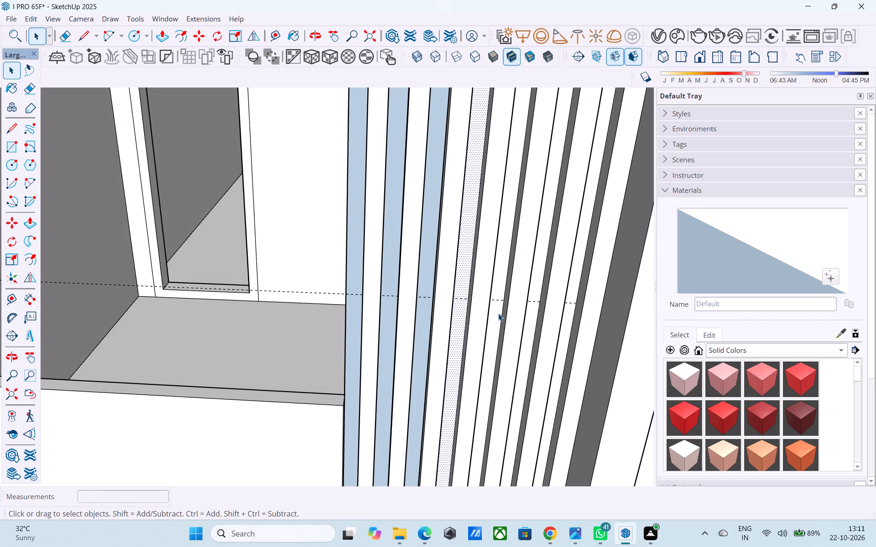
# Delete the remaining faces in the grooves toward the panel's frame side so the slots are cut through.
pyautogui.click(495, 311)
pyautogui.press('Delete')
pyautogui.click(462, 304)
pyautogui.press('Delete')
pyautogui.moveTo(481, 316); pyautogui.dragTo(414, 309, button='middle')
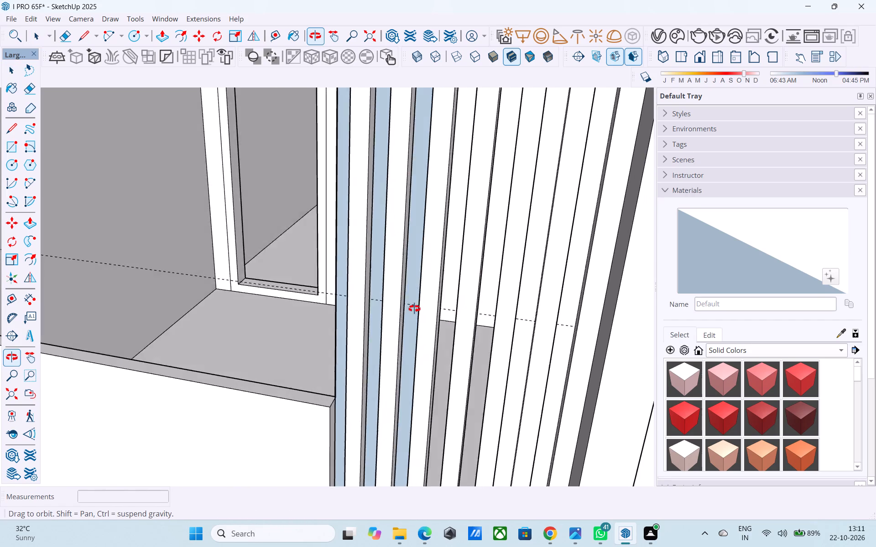
pyautogui.moveTo(414, 309); pyautogui.dragTo(443, 294, button='middle')
pyautogui.click(525, 317)
pyautogui.press('Delete')
pyautogui.click(572, 298)
pyautogui.press('Delete')
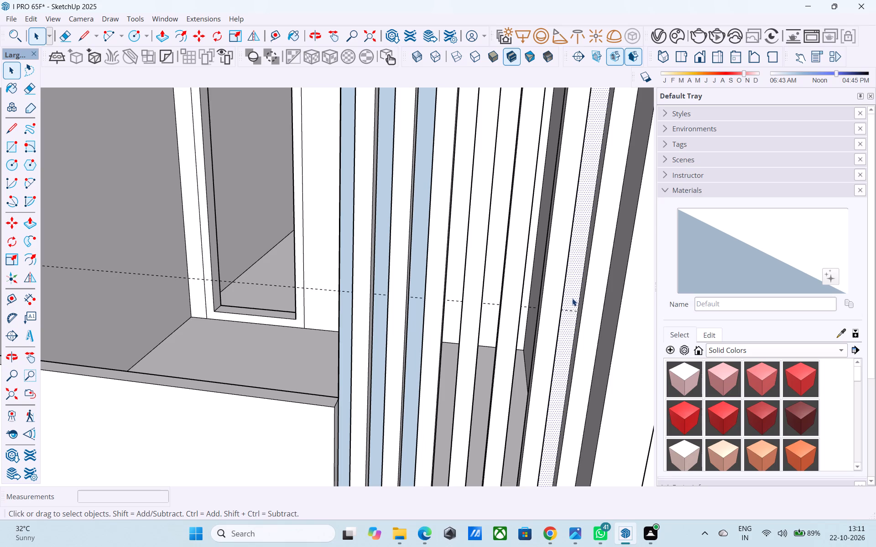
pyautogui.press('Delete')
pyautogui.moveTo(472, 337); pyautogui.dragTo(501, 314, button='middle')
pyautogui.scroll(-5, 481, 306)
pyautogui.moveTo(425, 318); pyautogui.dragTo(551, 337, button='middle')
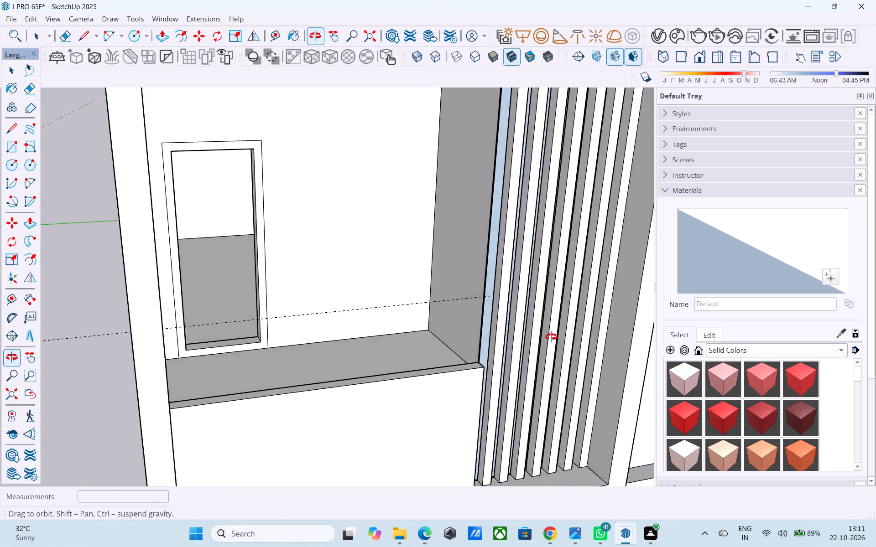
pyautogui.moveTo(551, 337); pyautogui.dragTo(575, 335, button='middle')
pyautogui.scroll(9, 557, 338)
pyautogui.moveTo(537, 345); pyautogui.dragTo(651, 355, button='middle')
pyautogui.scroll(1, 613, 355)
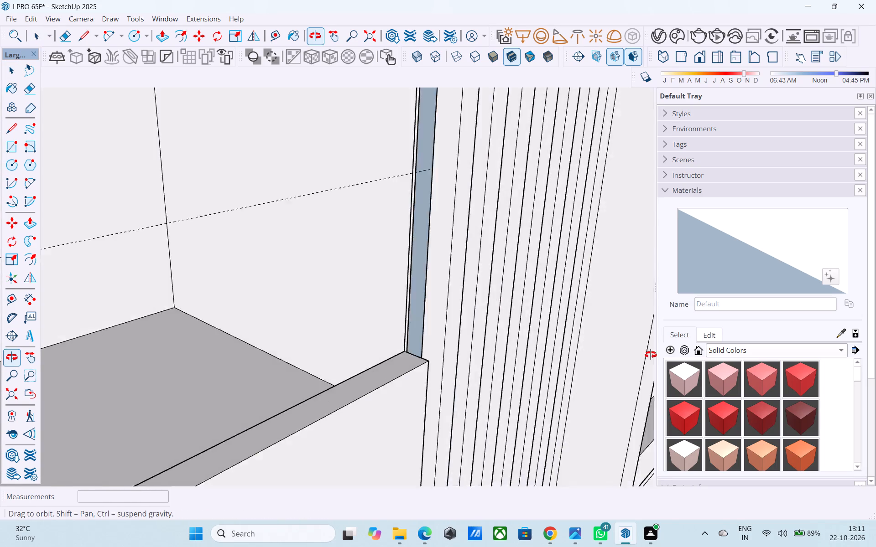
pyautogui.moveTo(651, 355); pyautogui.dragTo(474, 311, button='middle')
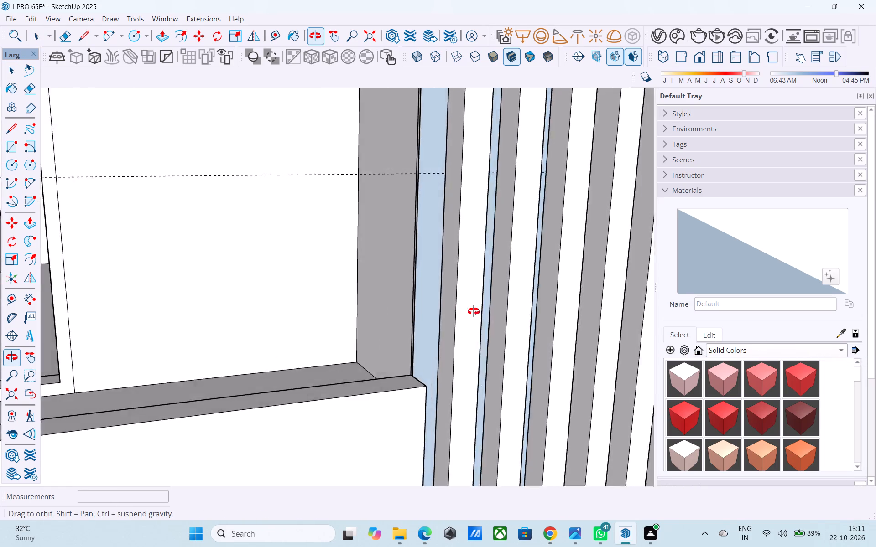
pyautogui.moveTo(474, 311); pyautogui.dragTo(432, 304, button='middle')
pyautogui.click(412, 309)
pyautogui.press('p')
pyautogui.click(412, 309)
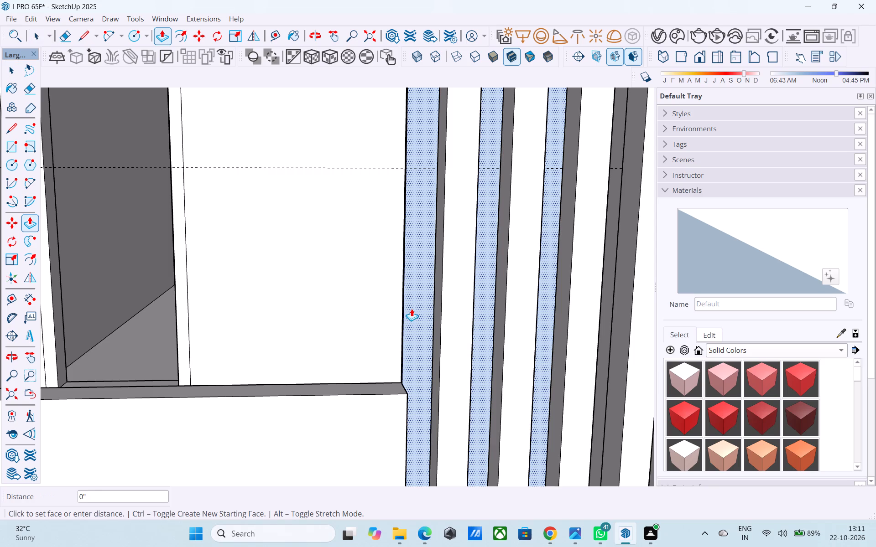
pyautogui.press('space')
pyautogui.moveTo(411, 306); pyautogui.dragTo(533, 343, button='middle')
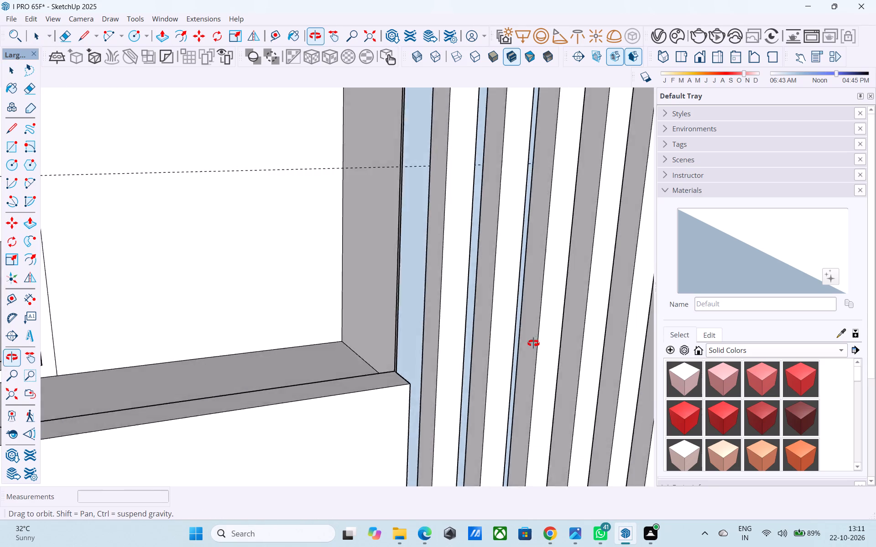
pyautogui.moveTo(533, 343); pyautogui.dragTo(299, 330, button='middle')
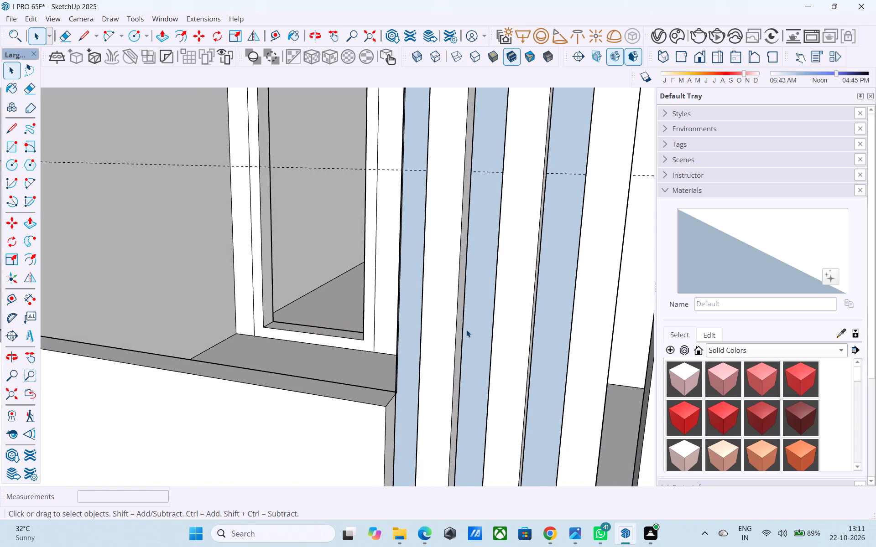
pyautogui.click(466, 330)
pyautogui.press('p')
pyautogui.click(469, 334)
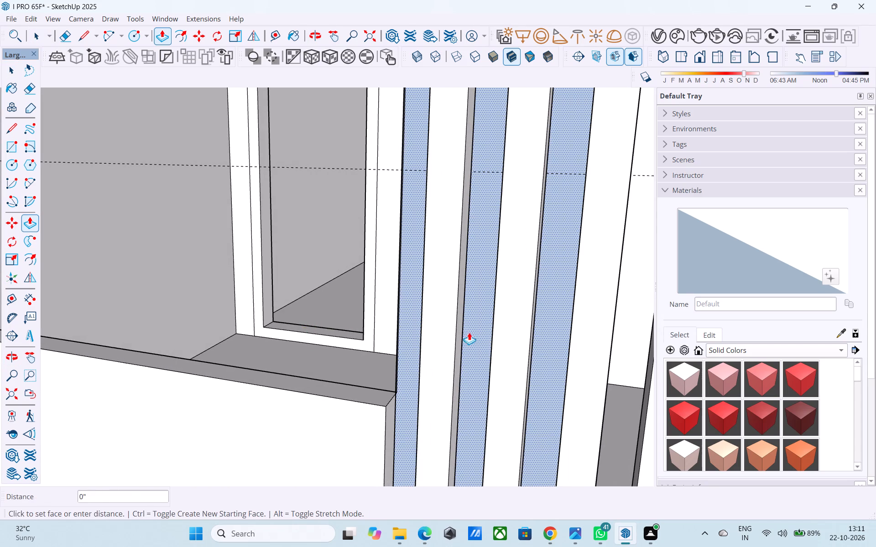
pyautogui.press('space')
# Examine the slotted panel from both sides and at its top end, checking the faces still closing its grooves.
pyautogui.scroll(-4, 479, 313)
pyautogui.moveTo(471, 329); pyautogui.dragTo(585, 363, button='middle')
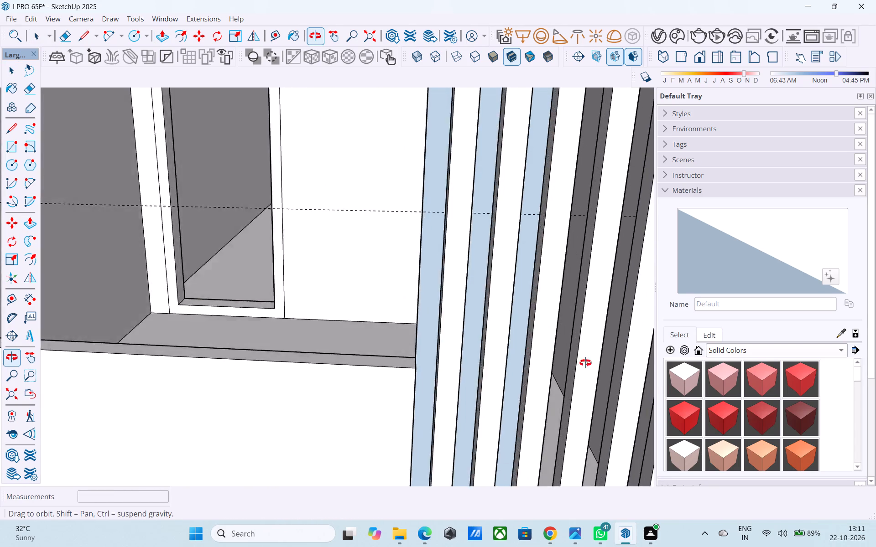
pyautogui.moveTo(585, 363); pyautogui.dragTo(628, 373, button='middle')
pyautogui.moveTo(494, 344); pyautogui.dragTo(528, 323, button='middle')
pyautogui.scroll(-5, 518, 312)
pyautogui.moveTo(510, 316); pyautogui.dragTo(484, 408, button='middle')
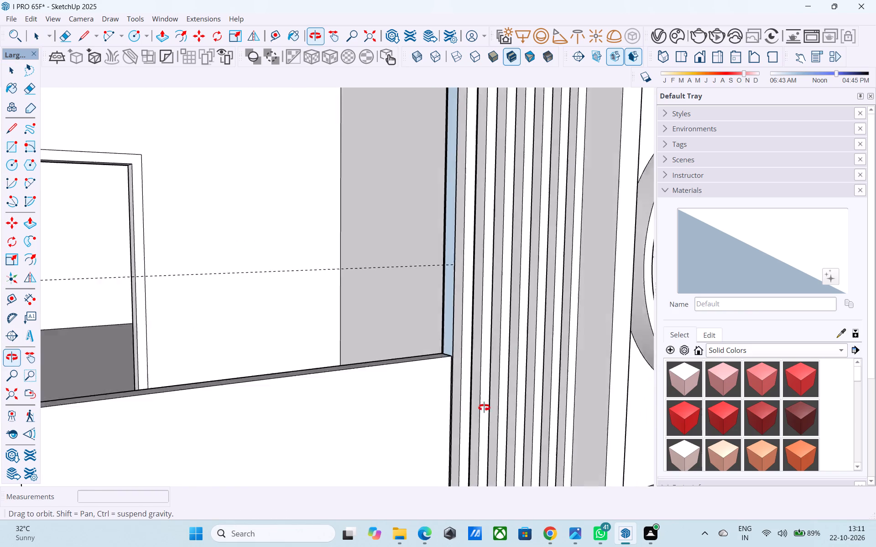
pyautogui.moveTo(484, 408); pyautogui.dragTo(484, 409, button='middle')
pyautogui.scroll(-4, 478, 287)
pyautogui.keyDown('shift'); pyautogui.moveTo(473, 297); pyautogui.dragTo(446, 390, button='middle'); pyautogui.keyUp('shift')
pyautogui.scroll(7, 433, 294)
pyautogui.moveTo(443, 264); pyautogui.dragTo(539, 265, button='middle')
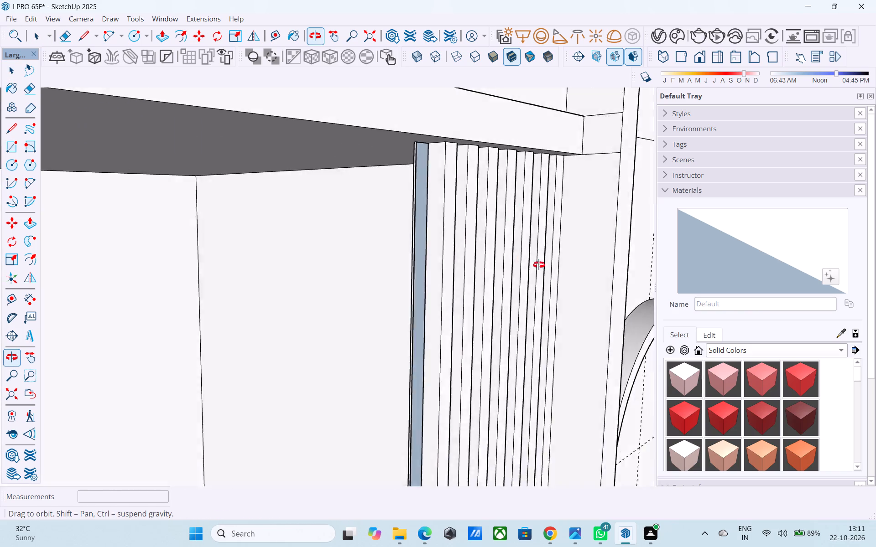
pyautogui.moveTo(539, 265); pyautogui.dragTo(537, 253, button='middle')
pyautogui.scroll(5, 527, 253)
pyautogui.moveTo(513, 262); pyautogui.dragTo(760, 272, button='middle')
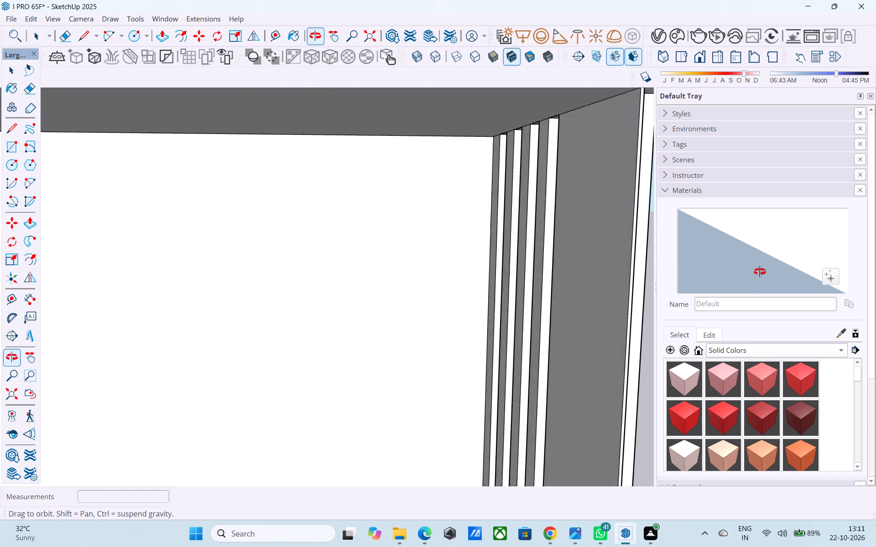
pyautogui.moveTo(760, 272); pyautogui.dragTo(763, 273, button='middle')
pyautogui.scroll(1, 766, 272)
pyautogui.keyDown('shift'); pyautogui.moveTo(522, 295); pyautogui.dragTo(284, 274, button='middle'); pyautogui.keyUp('shift')
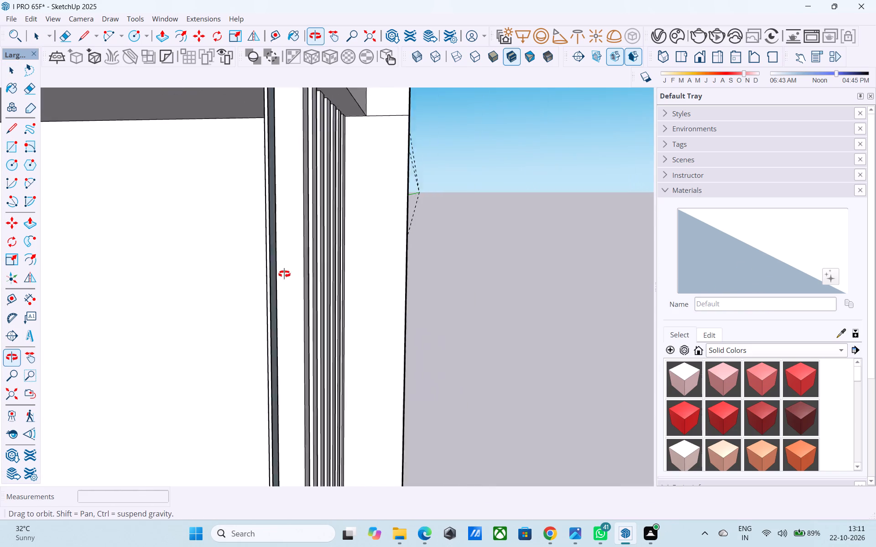
pyautogui.keyDown('shift'); pyautogui.moveTo(284, 274); pyautogui.dragTo(199, 271, button='middle'); pyautogui.keyUp('shift')
pyautogui.scroll(-3, 324, 249)
pyautogui.keyDown('shift'); pyautogui.moveTo(361, 260); pyautogui.dragTo(367, 246, button='middle'); pyautogui.keyUp('shift')
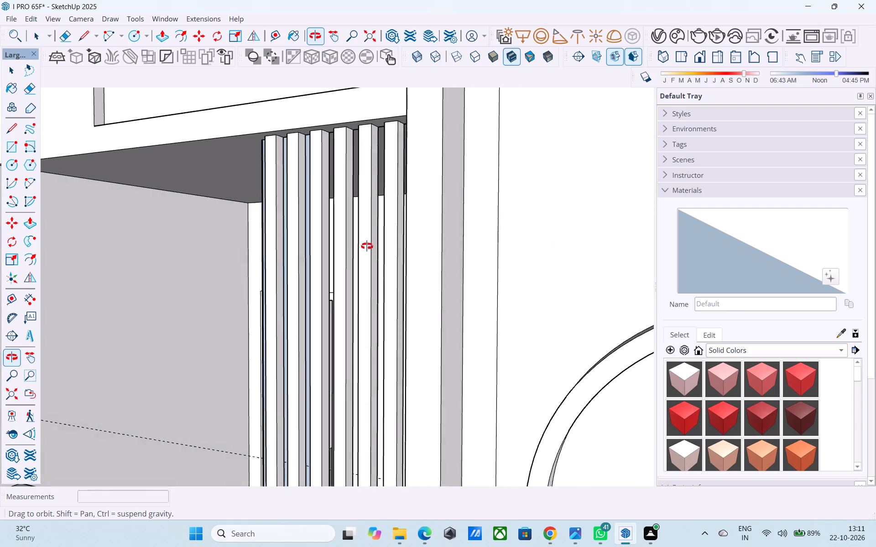
pyautogui.keyDown('shift'); pyautogui.moveTo(367, 246); pyautogui.dragTo(359, 246, button='middle'); pyautogui.keyUp('shift')
pyautogui.scroll(12, 308, 246)
pyautogui.scroll(-3, 300, 243)
pyautogui.moveTo(300, 243); pyautogui.dragTo(440, 321, button='middle')
pyautogui.scroll(-2, 384, 277)
pyautogui.moveTo(382, 277); pyautogui.dragTo(444, 301, button='middle')
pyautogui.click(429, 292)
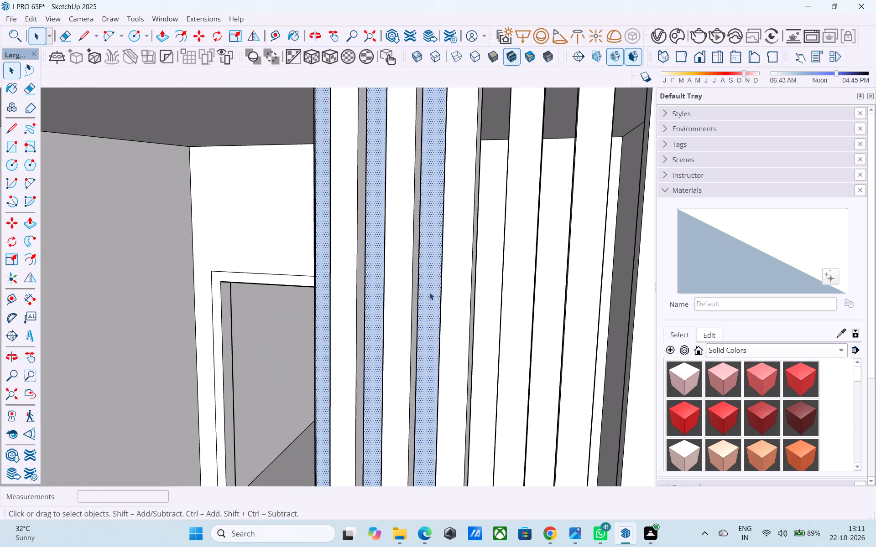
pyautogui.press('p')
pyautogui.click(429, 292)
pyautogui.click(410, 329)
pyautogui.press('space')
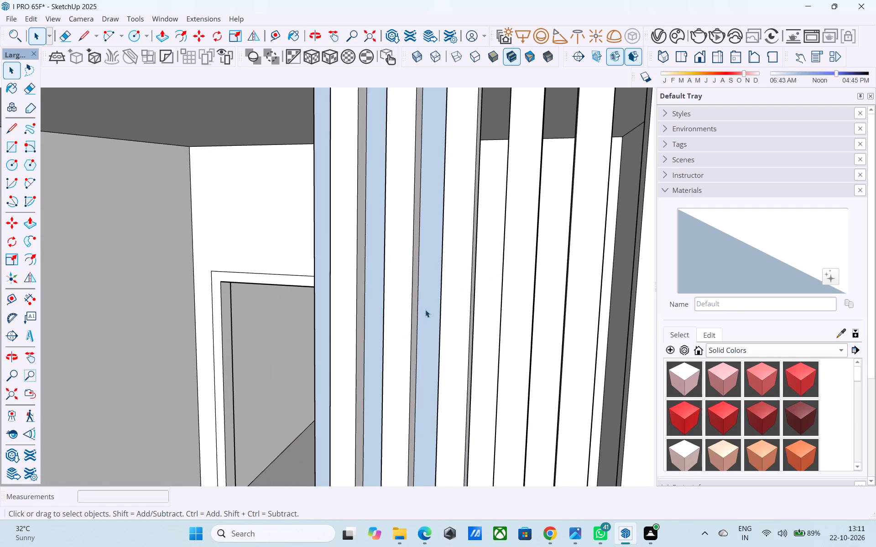
# Delete the three back faces still closing the slots nearest the balcony opening.
pyautogui.click(428, 307)
pyautogui.press('Delete')
pyautogui.moveTo(428, 307); pyautogui.dragTo(433, 303, button='middle')
pyautogui.click(406, 301)
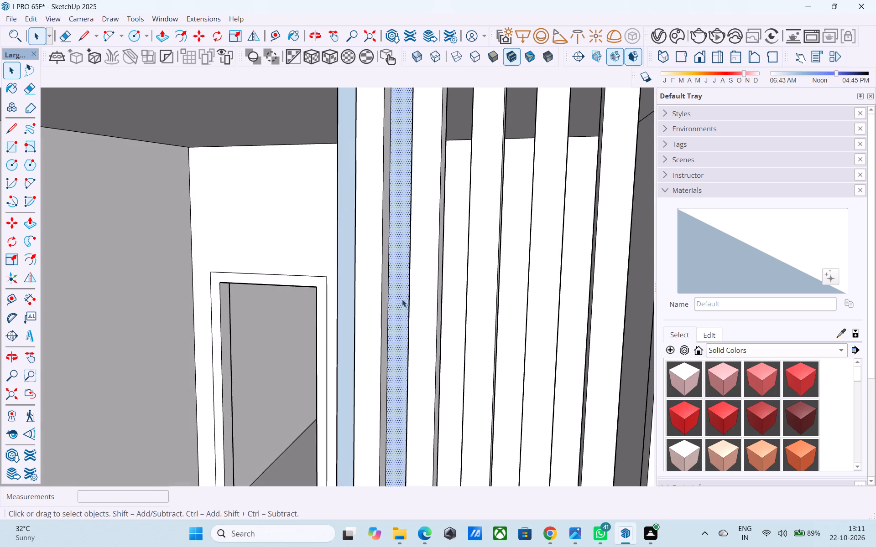
pyautogui.press('Delete')
pyautogui.click(348, 288)
pyautogui.press('Delete')
pyautogui.moveTo(353, 291); pyautogui.dragTo(408, 277, button='middle')
pyautogui.scroll(-5, 405, 269)
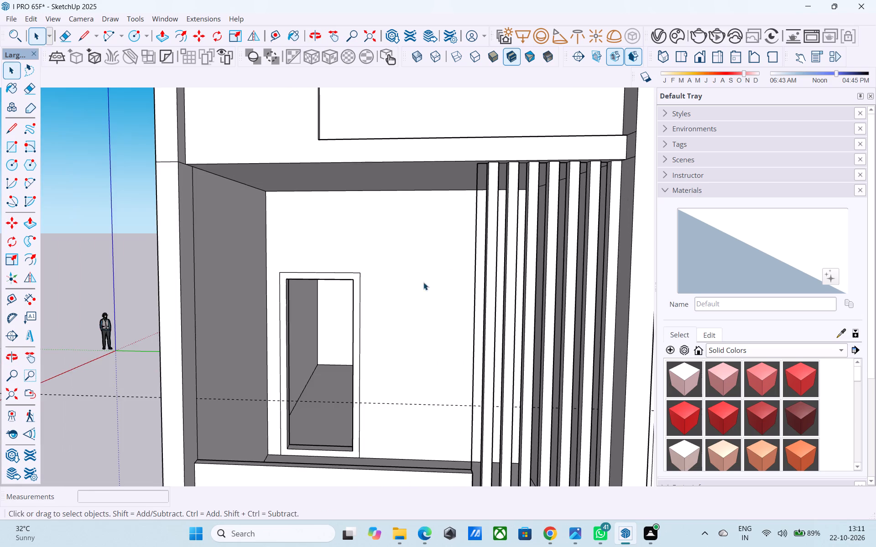
# Erase the leftover vertical edge beside the slat nearest the balcony opening.
pyautogui.moveTo(448, 282); pyautogui.dragTo(435, 278, button='middle')
pyautogui.press('e')
pyautogui.scroll(3, 443, 284)
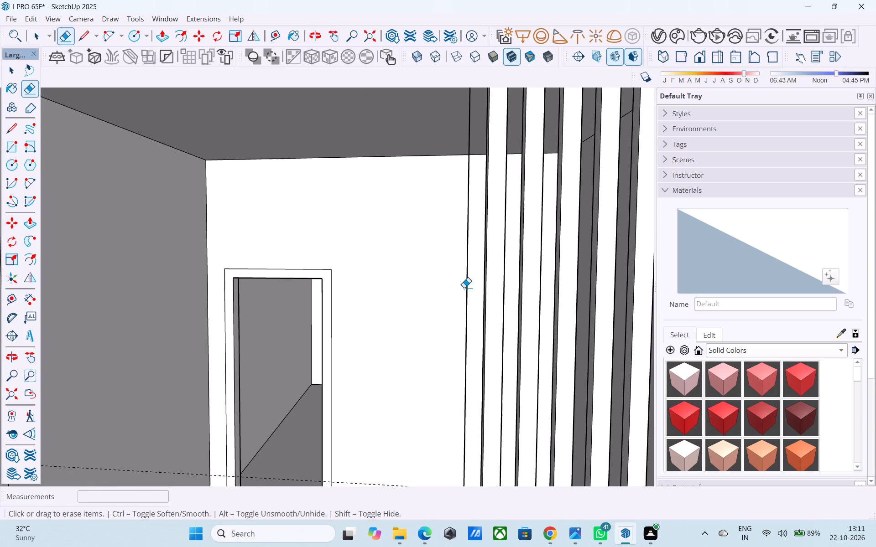
pyautogui.moveTo(467, 288); pyautogui.dragTo(459, 287)
pyautogui.scroll(-9, 442, 280)
pyautogui.moveTo(436, 276); pyautogui.dragTo(462, 222, button='middle')
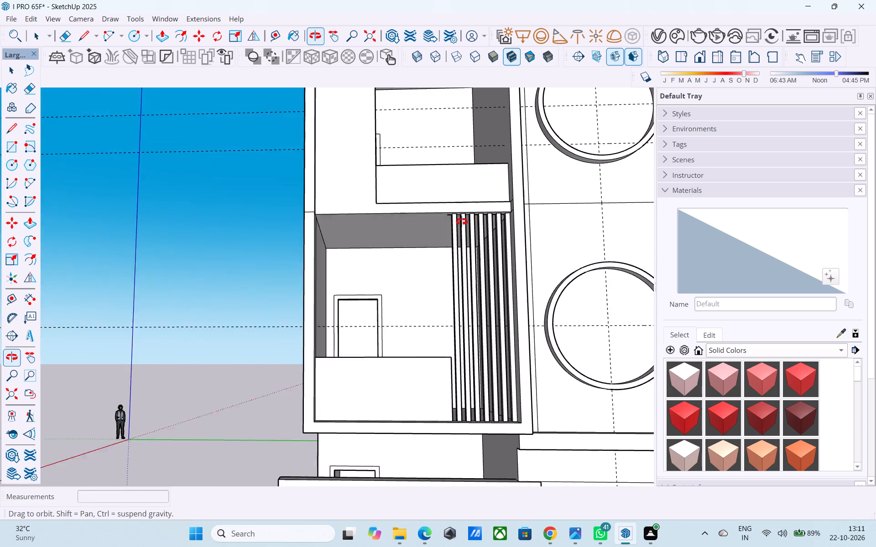
pyautogui.moveTo(462, 222); pyautogui.dragTo(465, 209, button='middle')
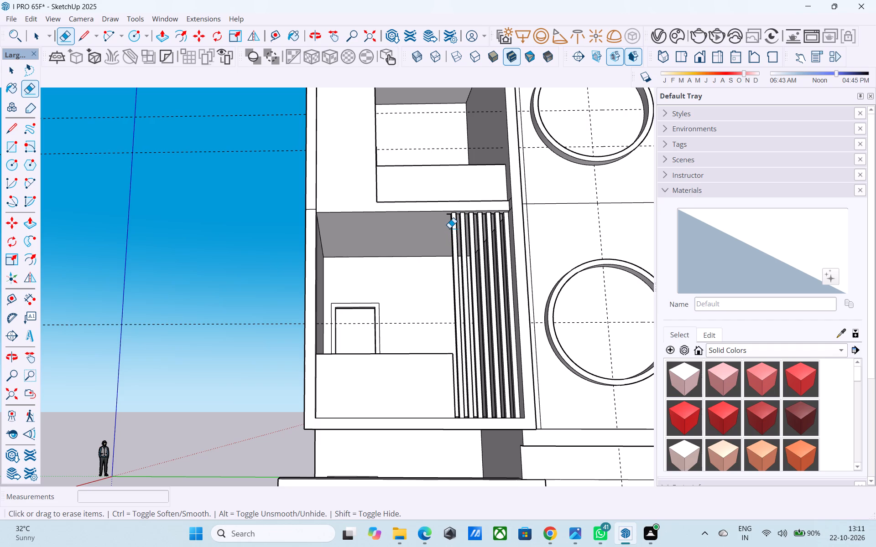
# Erase the short stray edge projecting from the top of the slat nearest the balcony opening.
pyautogui.scroll(-3, 391, 386)
pyautogui.moveTo(392, 386); pyautogui.dragTo(382, 321, button='middle')
pyautogui.scroll(4, 391, 268)
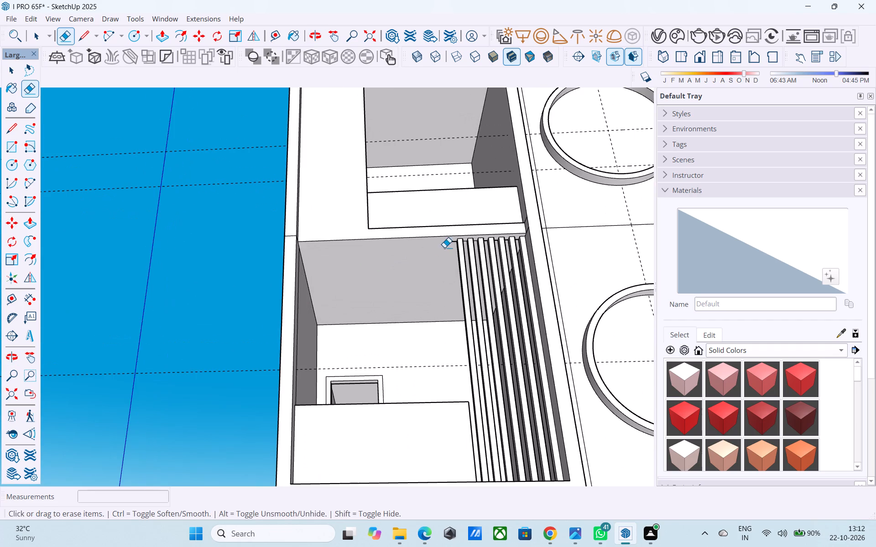
pyautogui.moveTo(504, 253); pyautogui.dragTo(520, 242, button='middle')
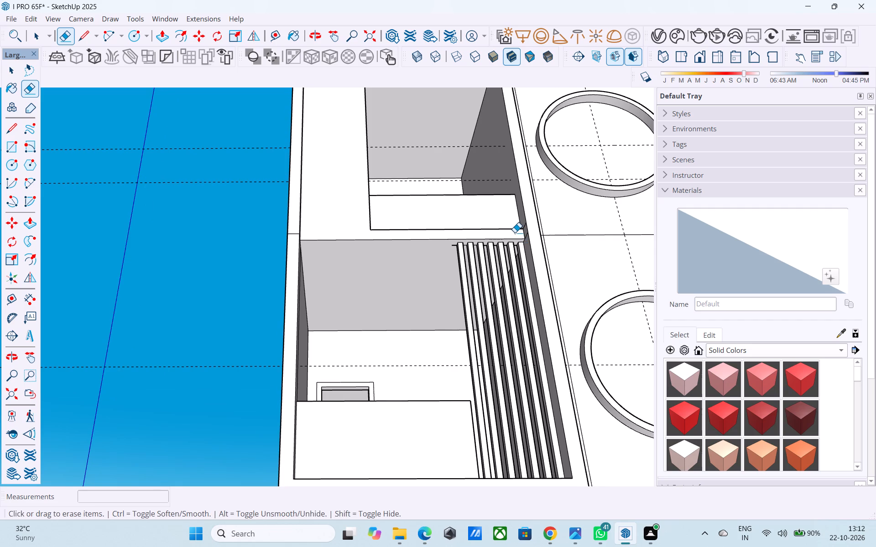
pyautogui.moveTo(433, 343); pyautogui.dragTo(449, 313, button='middle')
pyautogui.scroll(8, 466, 230)
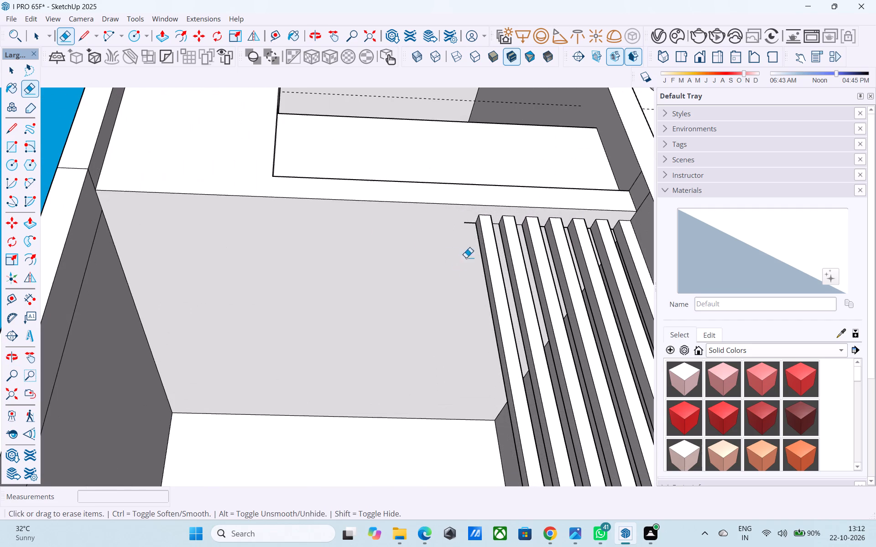
pyautogui.moveTo(468, 223); pyautogui.dragTo(469, 230)
# Save the model with the cleaned-up slat screen.
pyautogui.scroll(-10, 467, 252)
pyautogui.scroll(1, 466, 259)
pyautogui.scroll(-4, 467, 260)
pyautogui.moveTo(466, 262); pyautogui.dragTo(454, 330, button='middle')
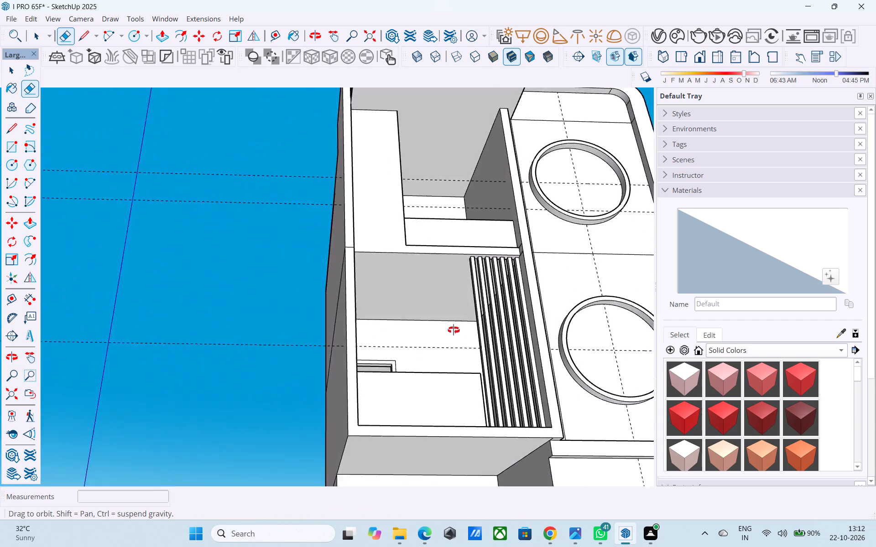
pyautogui.moveTo(454, 330); pyautogui.dragTo(439, 435, button='middle')
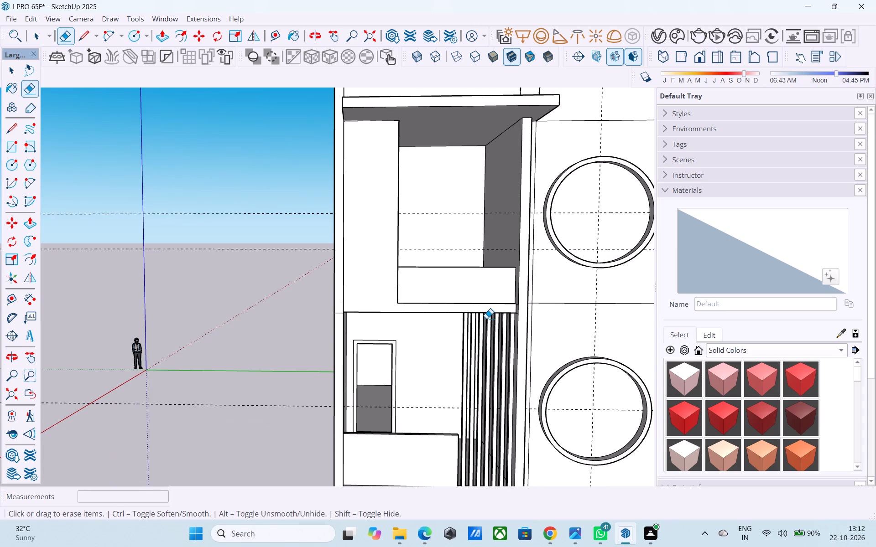
pyautogui.scroll(-4, 457, 228)
pyautogui.moveTo(455, 230); pyautogui.dragTo(421, 382, button='middle')
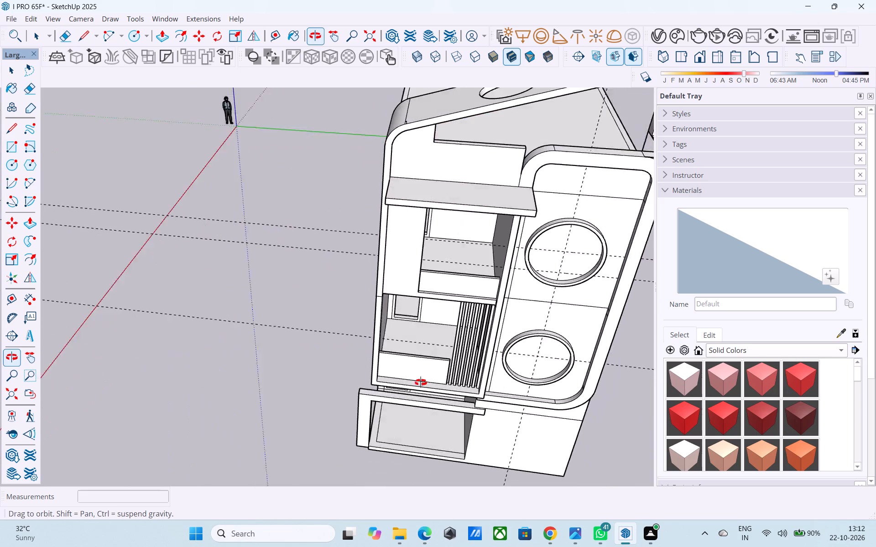
pyautogui.moveTo(421, 382); pyautogui.dragTo(484, 348, button='middle')
pyautogui.hotkey('ctrl', 's')
# Examine the whole house facade from above, below and both sides, including the rounded frame above the round windows, saving the model again.
pyautogui.press('space')
pyautogui.scroll(4, 483, 345)
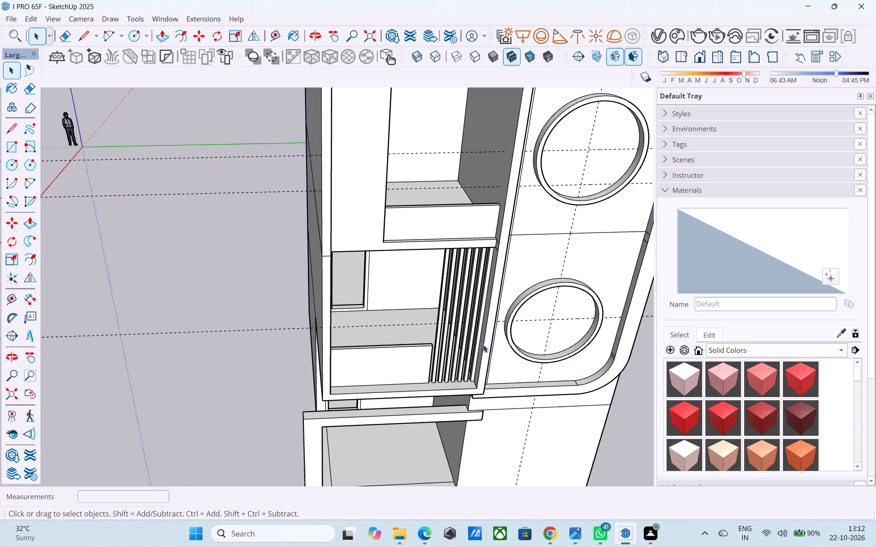
pyautogui.moveTo(446, 346); pyautogui.dragTo(481, 334, button='middle')
pyautogui.scroll(-3, 323, 381)
pyautogui.moveTo(319, 382); pyautogui.dragTo(310, 387, button='middle')
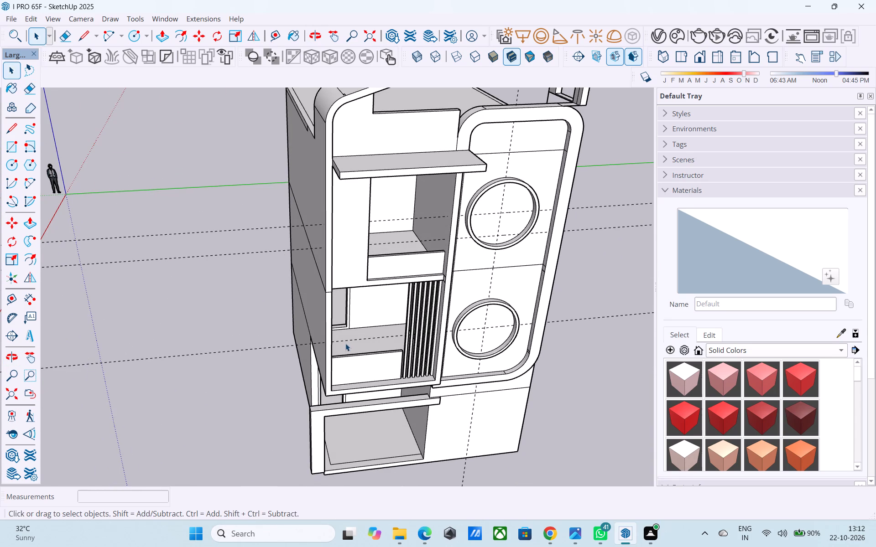
pyautogui.scroll(-6, 489, 299)
pyautogui.moveTo(481, 304); pyautogui.dragTo(476, 339, button='middle')
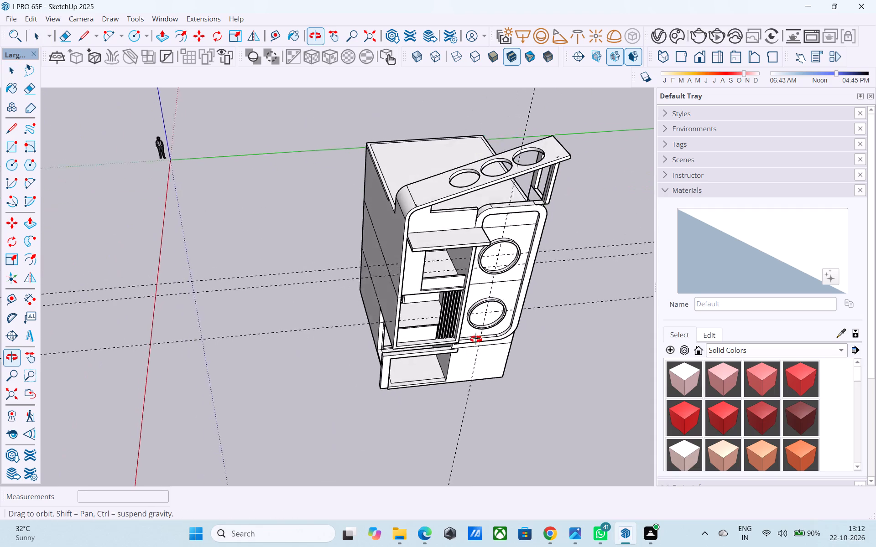
pyautogui.moveTo(476, 339); pyautogui.dragTo(528, 281, button='middle')
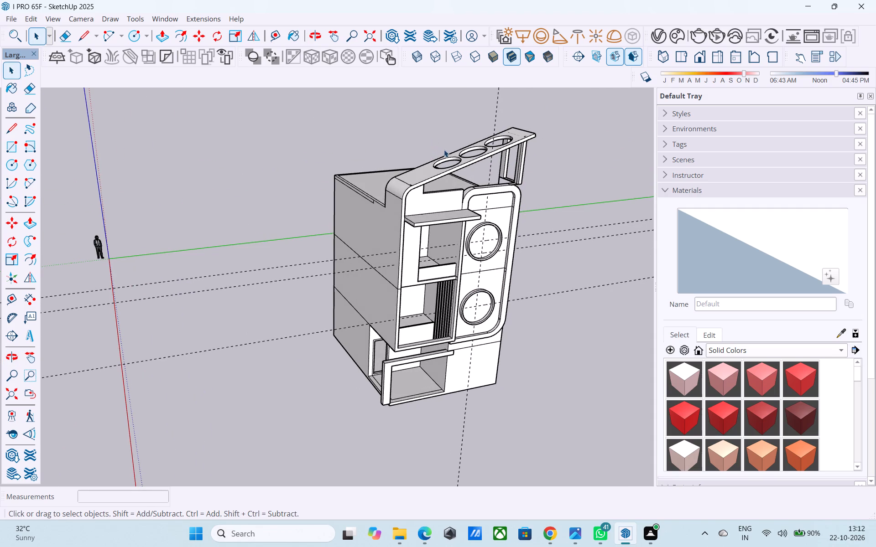
pyautogui.scroll(-5, 464, 344)
pyautogui.moveTo(463, 349); pyautogui.dragTo(414, 201, button='middle')
pyautogui.scroll(4, 438, 283)
pyautogui.moveTo(439, 213); pyautogui.dragTo(433, 216, button='middle')
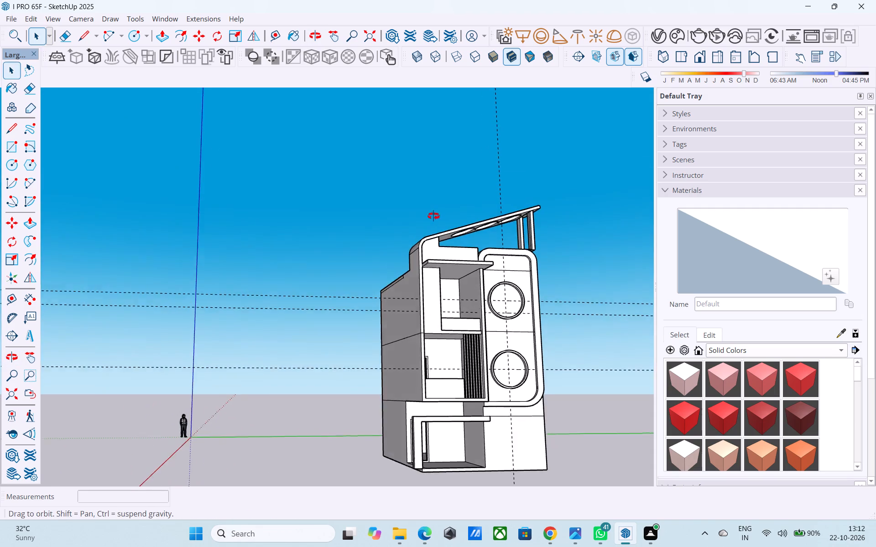
pyautogui.moveTo(433, 216); pyautogui.dragTo(253, 248, button='middle')
pyautogui.moveTo(464, 288); pyautogui.dragTo(444, 299, button='middle')
pyautogui.hotkey('ctrl', 's')
pyautogui.keyDown('shift'); pyautogui.moveTo(474, 324); pyautogui.dragTo(434, 308, button='middle'); pyautogui.keyUp('shift')
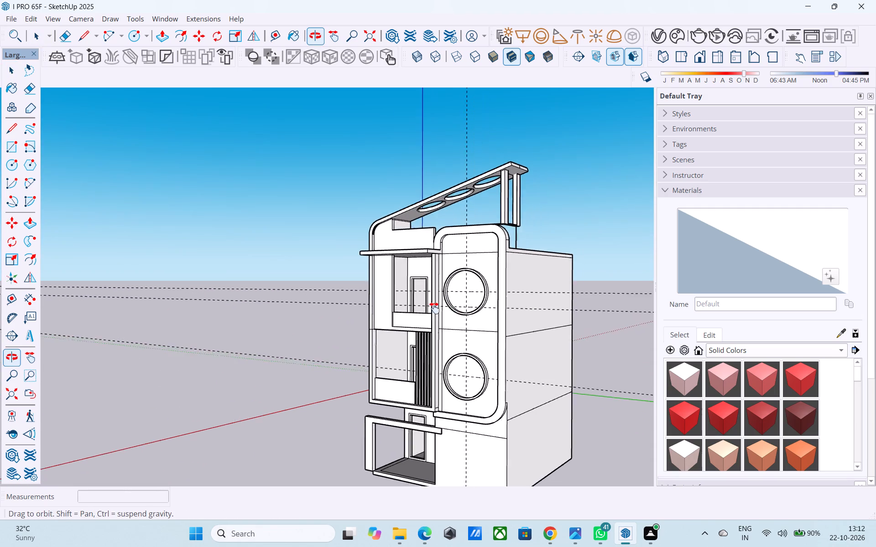
pyautogui.keyDown('shift'); pyautogui.moveTo(434, 308); pyautogui.dragTo(590, 348, button='middle'); pyautogui.keyUp('shift')
pyautogui.scroll(3, 448, 264)
pyautogui.keyDown('shift'); pyautogui.moveTo(447, 262); pyautogui.dragTo(359, 306, button='middle'); pyautogui.keyUp('shift')
pyautogui.scroll(1, 465, 323)
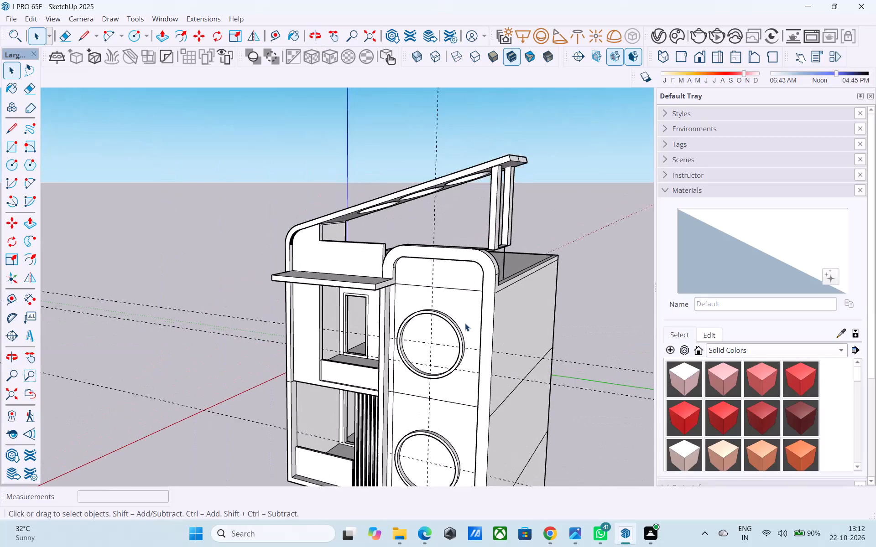
pyautogui.scroll(3, 465, 323)
pyautogui.keyDown('shift'); pyautogui.moveTo(461, 308); pyautogui.dragTo(488, 360, button='middle'); pyautogui.keyUp('shift')
pyautogui.scroll(5, 486, 364)
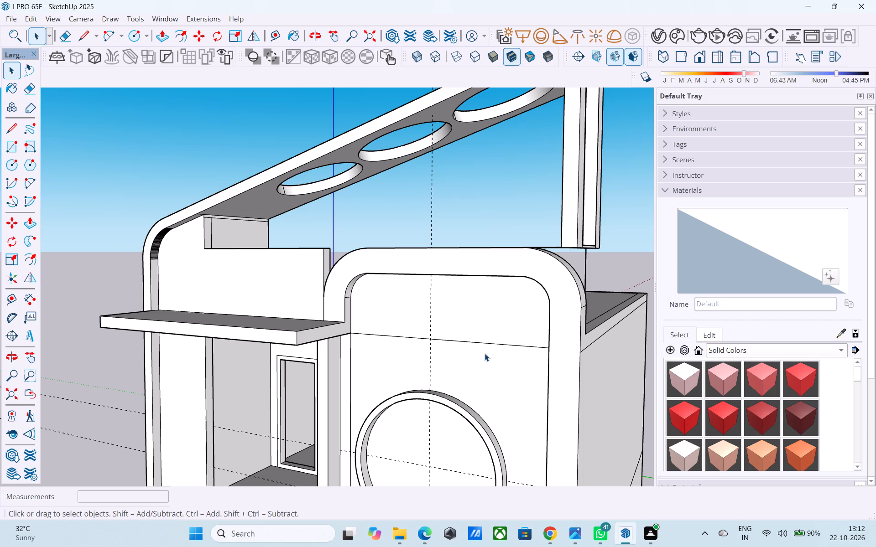
pyautogui.keyDown('shift'); pyautogui.moveTo(448, 371); pyautogui.dragTo(472, 352, button='middle'); pyautogui.keyUp('shift')
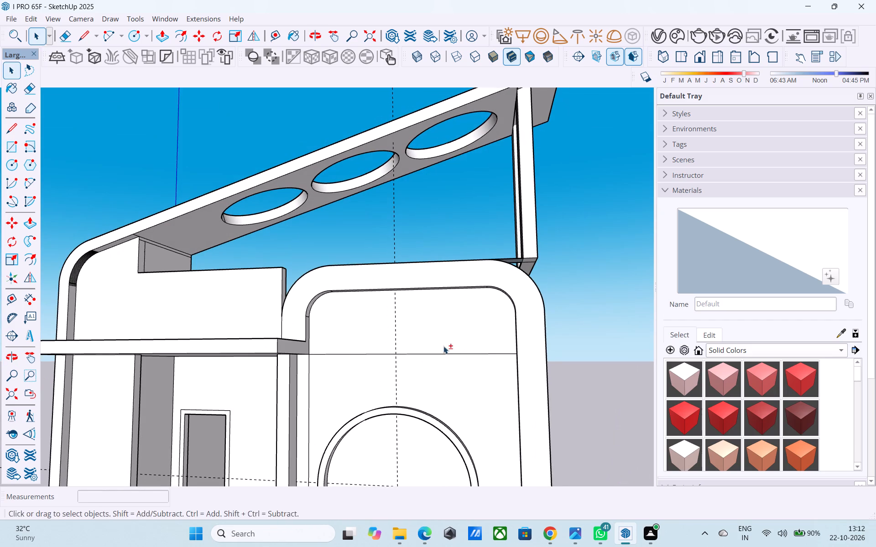
pyautogui.keyDown('shift'); pyautogui.moveTo(443, 346); pyautogui.dragTo(458, 345, button='middle'); pyautogui.keyUp('shift')
pyautogui.moveTo(458, 344); pyautogui.dragTo(450, 349, button='middle')
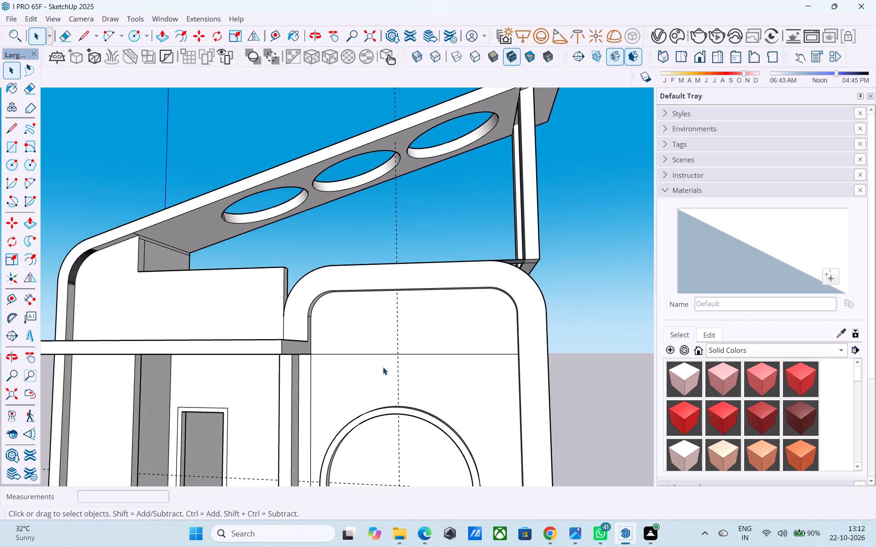
pyautogui.moveTo(364, 362); pyautogui.dragTo(352, 372, button='middle')
pyautogui.moveTo(332, 339); pyautogui.dragTo(339, 341, button='middle')
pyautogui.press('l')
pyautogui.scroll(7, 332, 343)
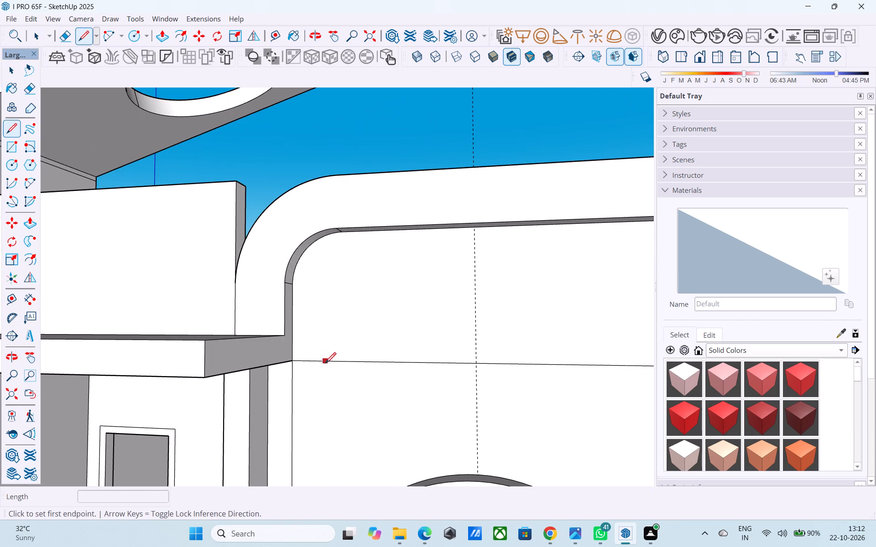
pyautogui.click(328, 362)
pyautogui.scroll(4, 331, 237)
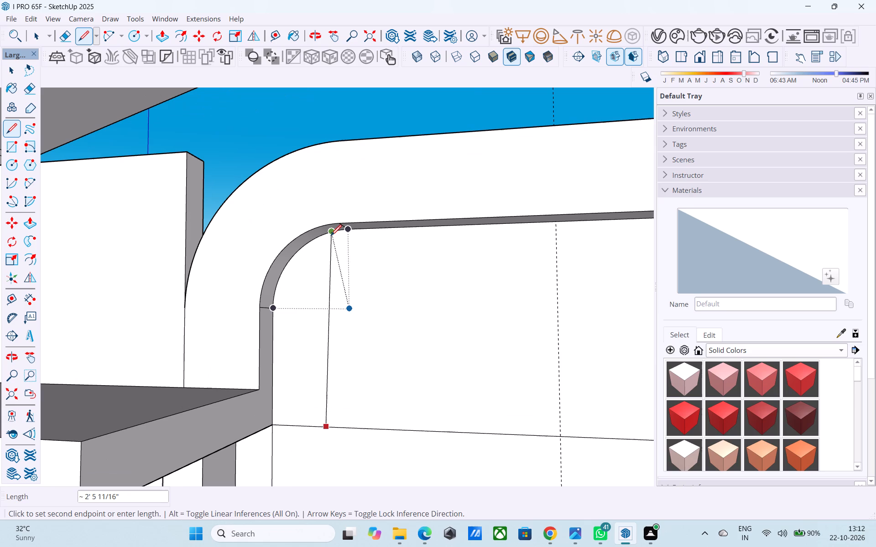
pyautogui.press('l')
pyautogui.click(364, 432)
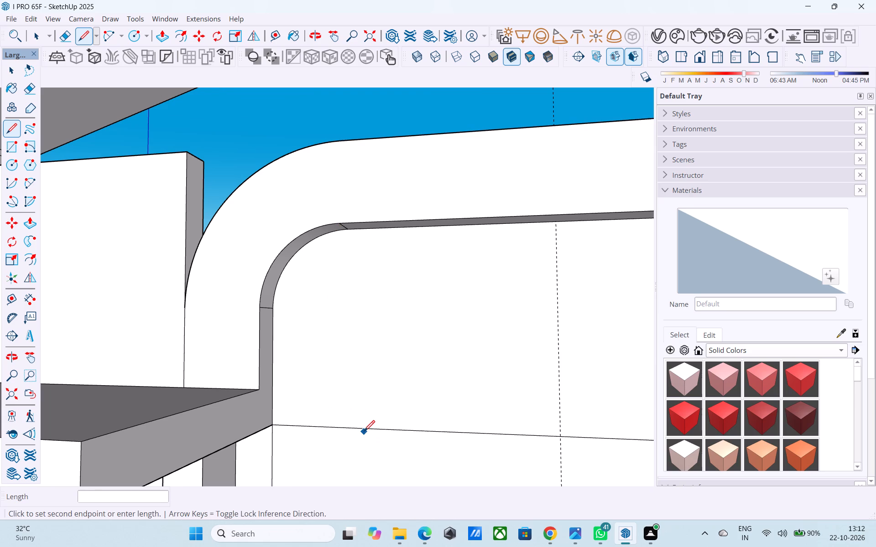
# Draw a vertical line in the rounded frame's top section, from its horizontal edge up to the frame's inner top edge.
pyautogui.press('l')
pyautogui.click(364, 427)
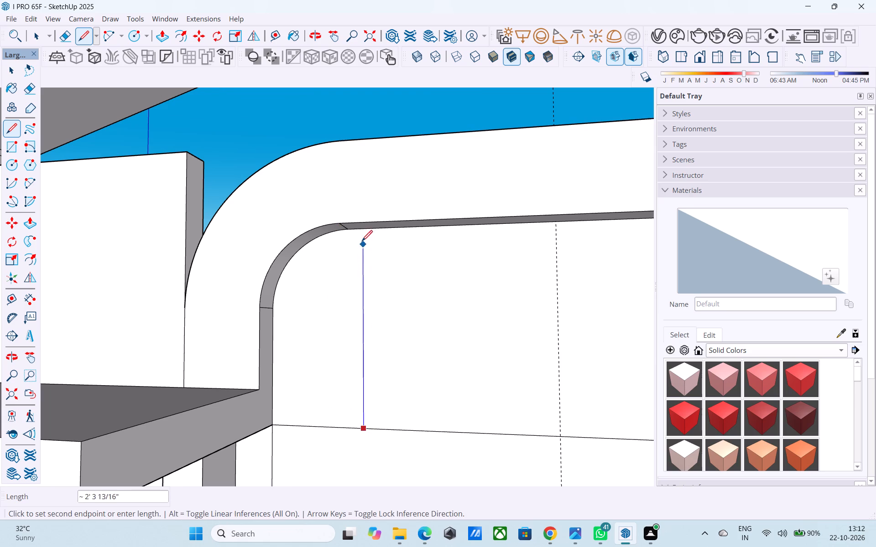
pyautogui.click(364, 232)
# Copy the vertical line to the far inner side of the rounded frame and divide the distance into 20 equal spaces.
pyautogui.press('space')
pyautogui.click(363, 232)
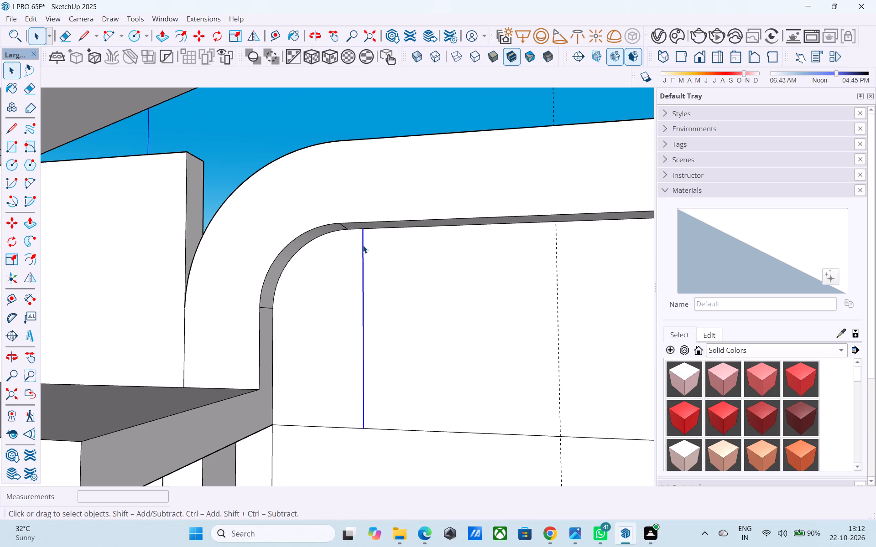
pyautogui.press('m')
pyautogui.click(366, 429)
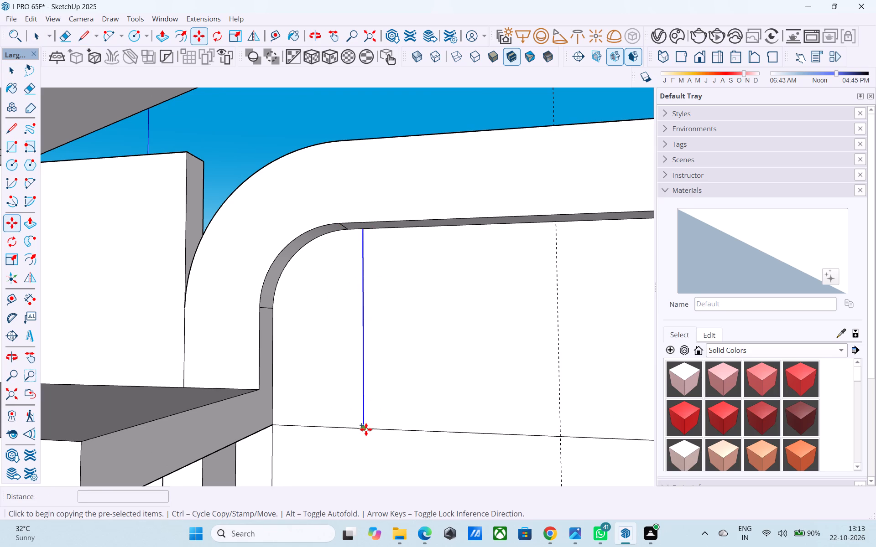
pyautogui.scroll(-5, 397, 399)
pyautogui.moveTo(435, 403); pyautogui.dragTo(464, 398, button='middle')
pyautogui.scroll(2, 511, 395)
pyautogui.click(527, 380)
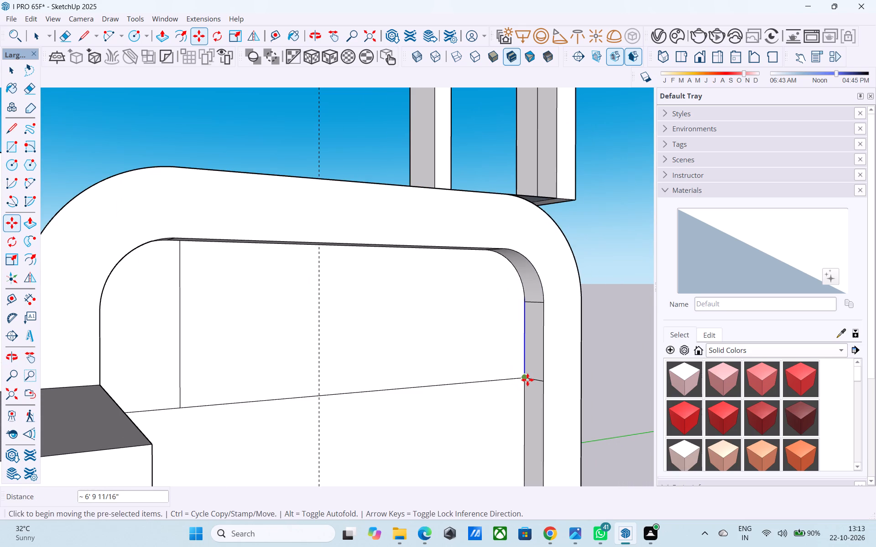
pyautogui.press('/')
pyautogui.write('20')
pyautogui.press('Return')
pyautogui.scroll(-4, 521, 379)
pyautogui.moveTo(516, 375); pyautogui.dragTo(287, 373, button='middle')
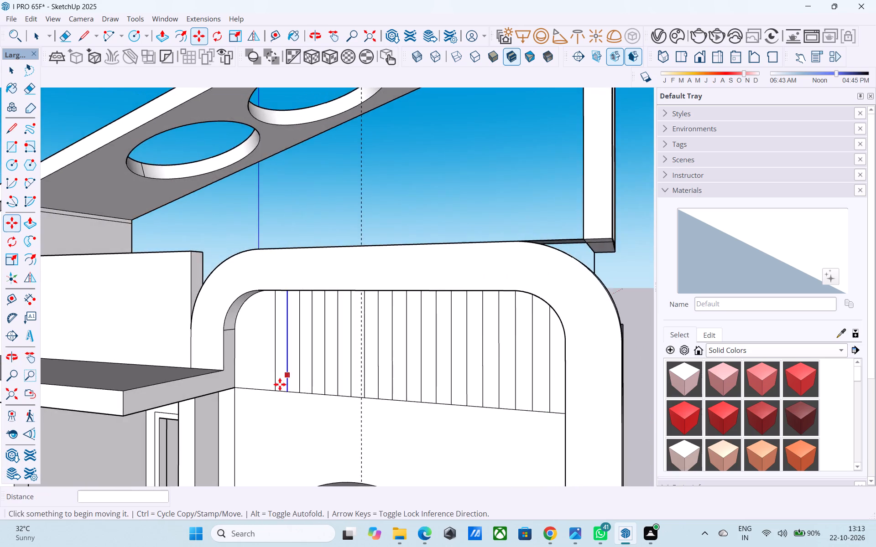
# Copy the first vertical line to the frame's inner corner on the balcony side and divide the distance into 4 equal spaces.
pyautogui.scroll(6, 279, 387)
pyautogui.press('space')
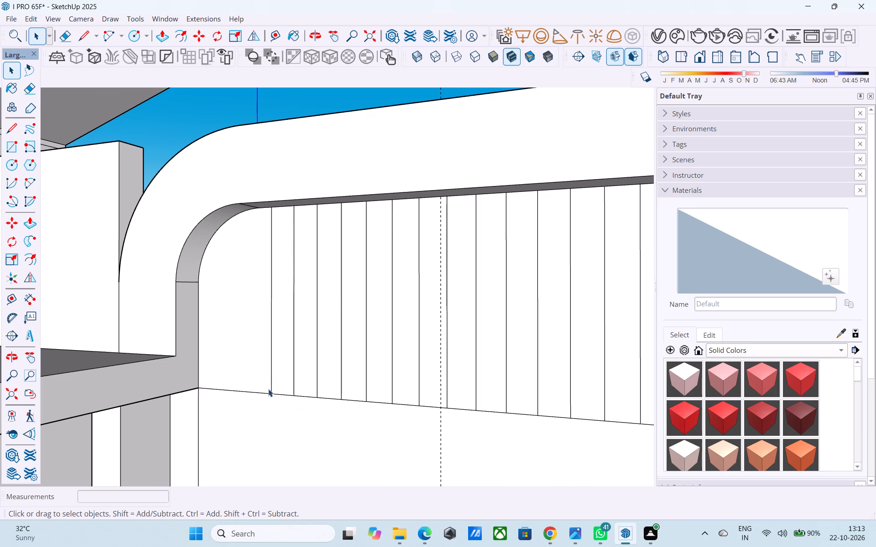
pyautogui.click(271, 388)
pyautogui.press('m')
pyautogui.click(274, 396)
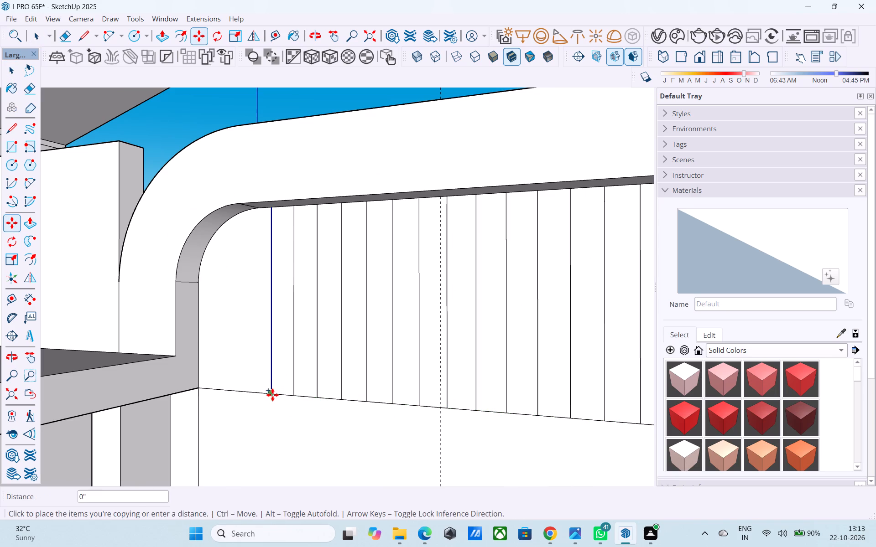
pyautogui.click(203, 389)
pyautogui.write('/4')
pyautogui.press('Return')
# Save the model with the frame's top section divided into vertical strips.
pyautogui.moveTo(202, 386); pyautogui.dragTo(311, 369, button='middle')
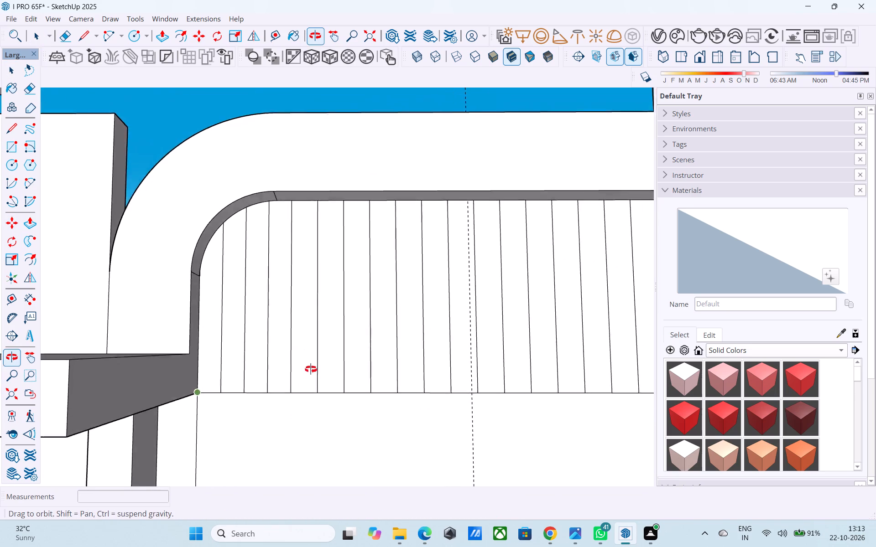
pyautogui.moveTo(311, 369); pyautogui.dragTo(309, 386, button='middle')
pyautogui.scroll(-6, 261, 352)
pyautogui.scroll(-1, 405, 360)
pyautogui.scroll(-9, 456, 346)
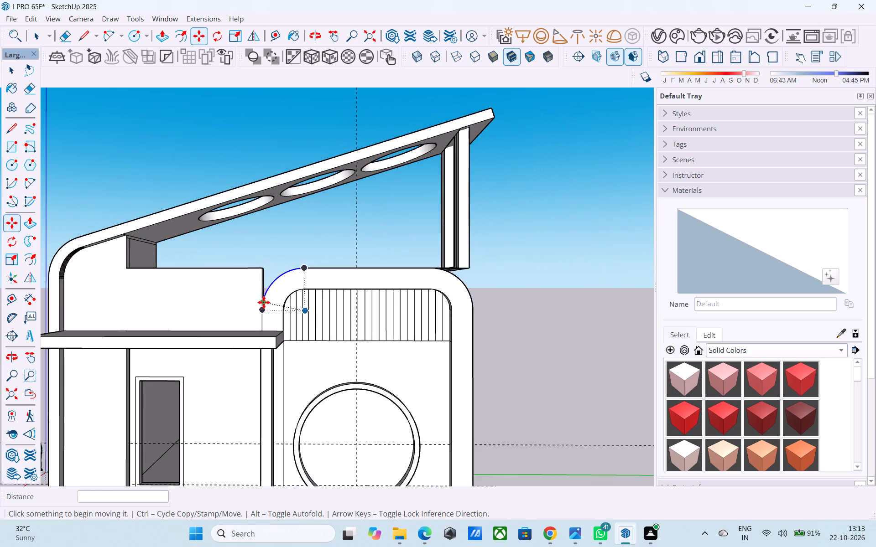
pyautogui.scroll(-3, 264, 302)
pyautogui.moveTo(322, 416); pyautogui.dragTo(325, 424, button='middle')
pyautogui.scroll(-6, 311, 360)
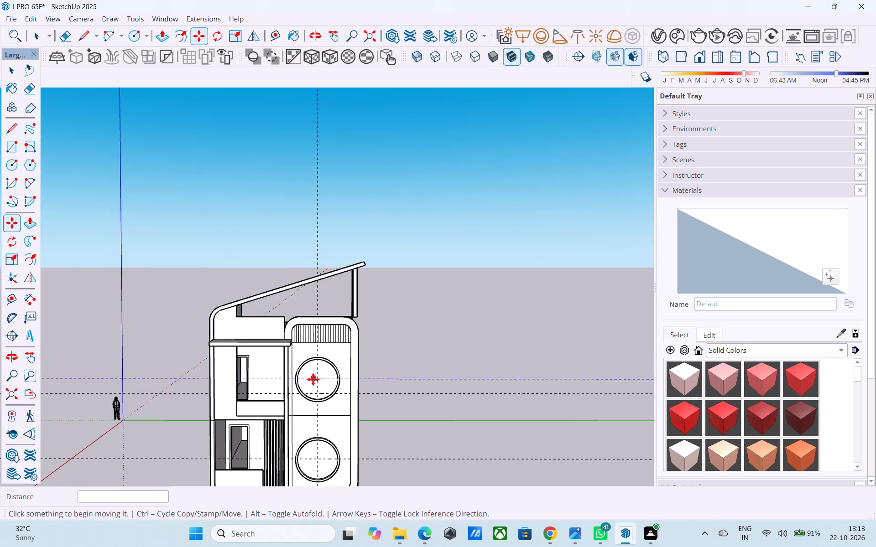
pyautogui.scroll(-7, 313, 383)
pyautogui.moveTo(313, 401); pyautogui.dragTo(308, 380, button='middle')
pyautogui.scroll(4, 296, 396)
pyautogui.scroll(-5, 294, 410)
pyautogui.moveTo(288, 423); pyautogui.dragTo(287, 351, button='middle')
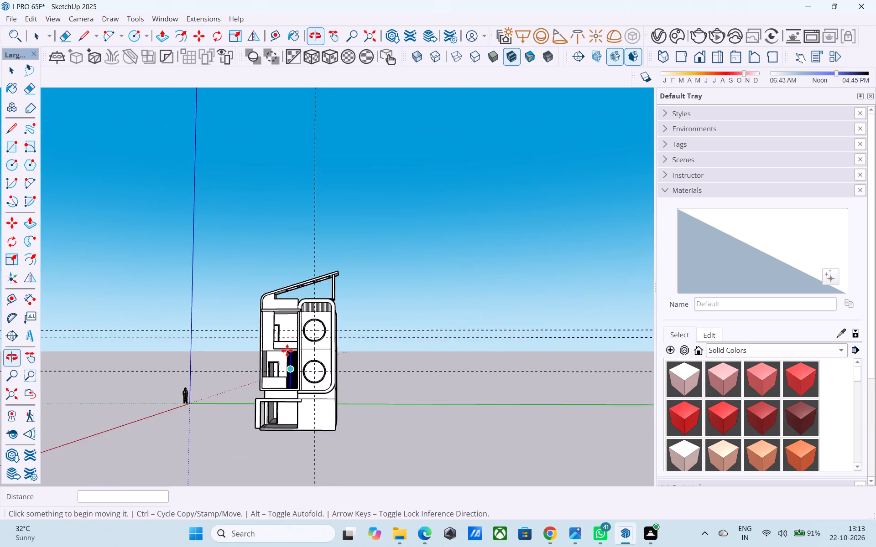
pyautogui.scroll(8, 288, 351)
pyautogui.hotkey('ctrl', 's')
pyautogui.press('space')
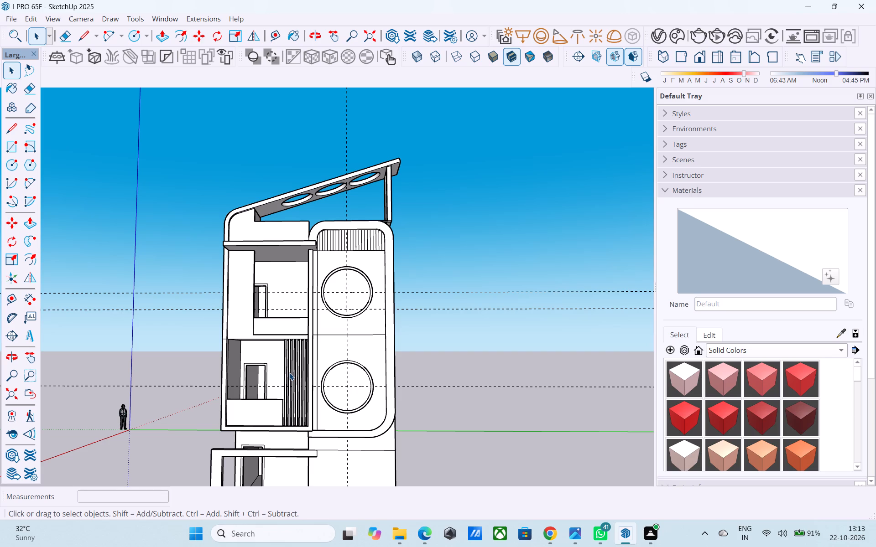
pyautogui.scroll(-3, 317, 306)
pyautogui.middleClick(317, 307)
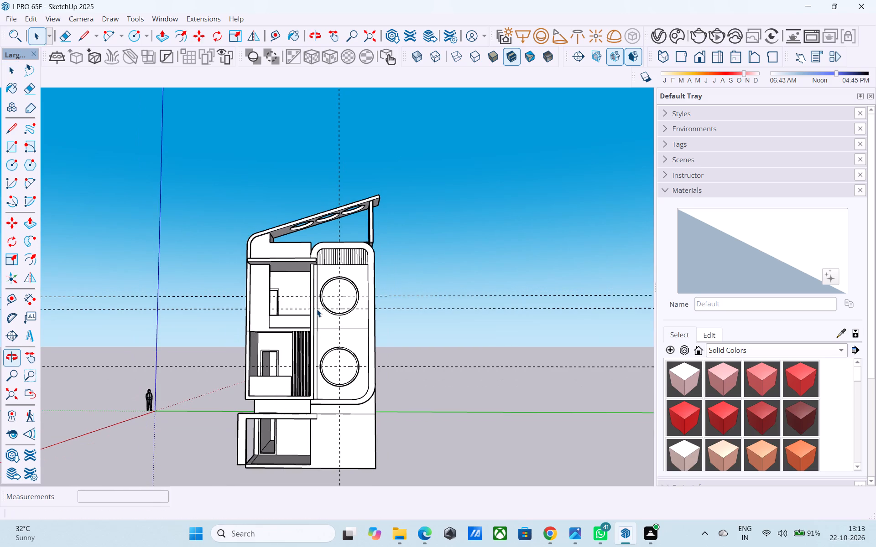
# Erase the horizontal and vertical dashed guide lines crossing the facade.
pyautogui.press('e')
pyautogui.moveTo(457, 276); pyautogui.dragTo(474, 410)
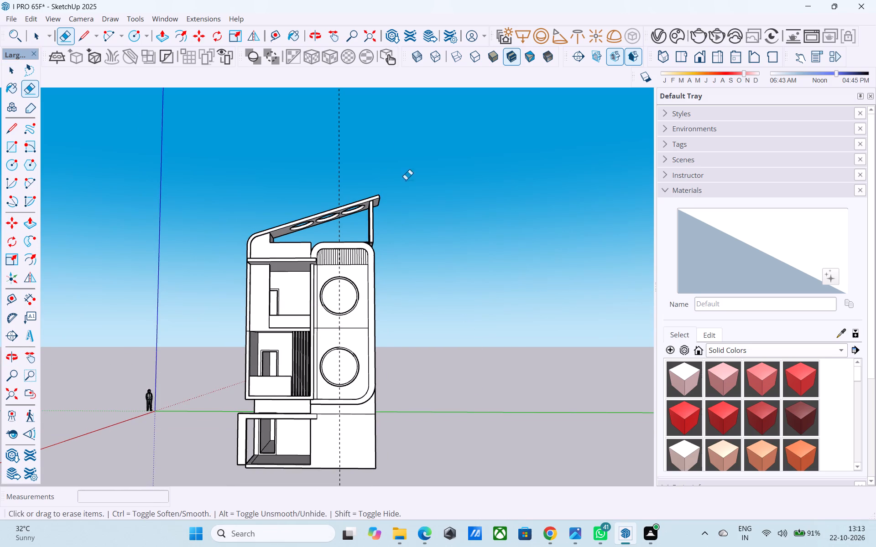
pyautogui.moveTo(383, 146); pyautogui.dragTo(317, 147)
pyautogui.press('space')
# Save the model with the guide lines cleared.
pyautogui.moveTo(320, 172); pyautogui.dragTo(492, 270, button='middle')
pyautogui.scroll(-2, 551, 278)
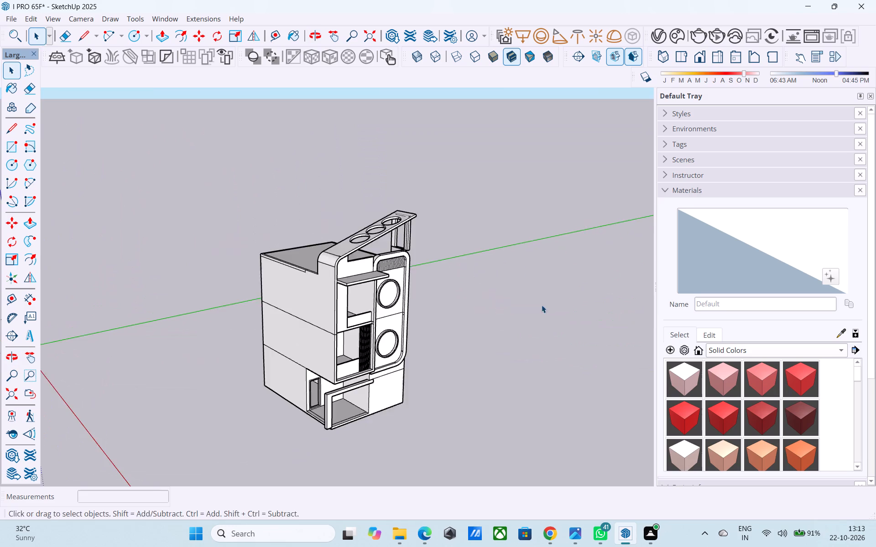
pyautogui.scroll(-1, 542, 305)
pyautogui.moveTo(461, 327); pyautogui.dragTo(447, 301, button='middle')
pyautogui.hotkey('ctrl', 's')
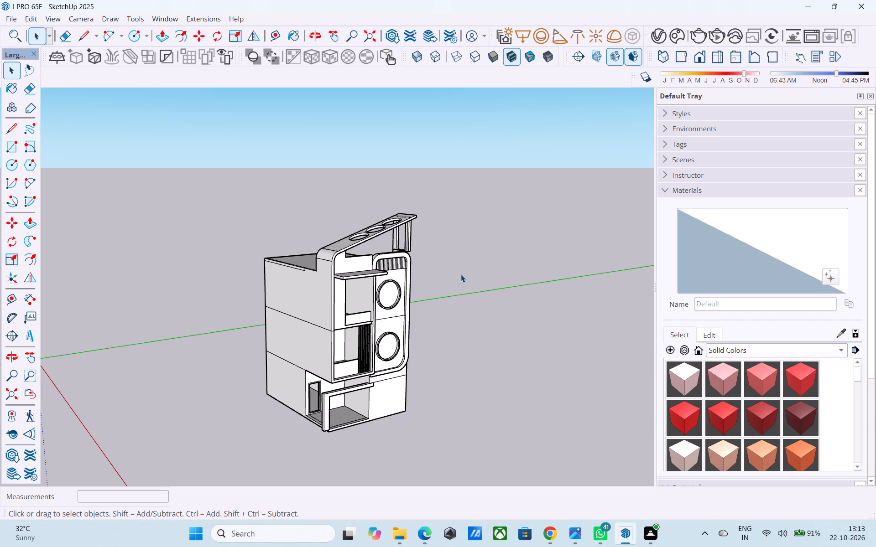
# Examine the ground-floor front wall and the side edge of the porch opening.
pyautogui.scroll(-4, 461, 274)
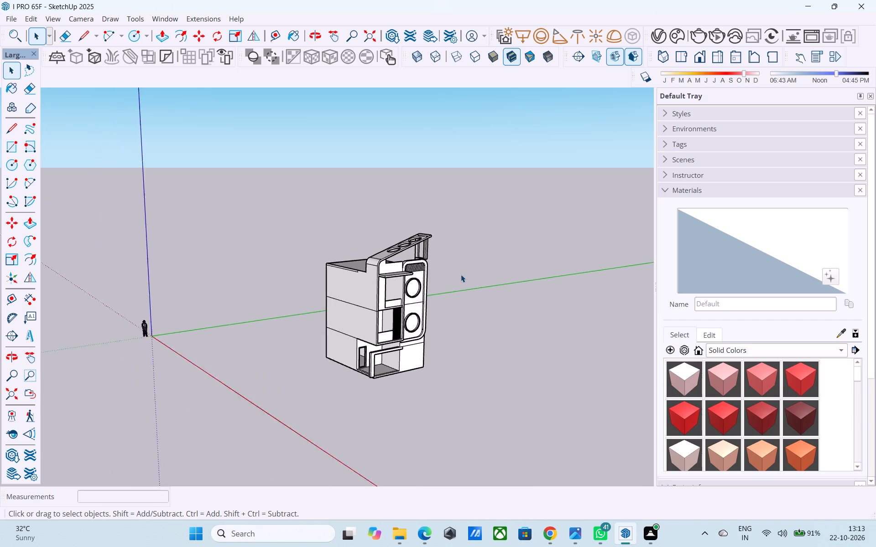
pyautogui.scroll(-2, 461, 274)
pyautogui.moveTo(462, 280); pyautogui.dragTo(446, 228, button='middle')
pyautogui.scroll(6, 442, 316)
pyautogui.moveTo(540, 267); pyautogui.dragTo(463, 271, button='middle')
pyautogui.scroll(-4, 463, 271)
pyautogui.scroll(11, 406, 374)
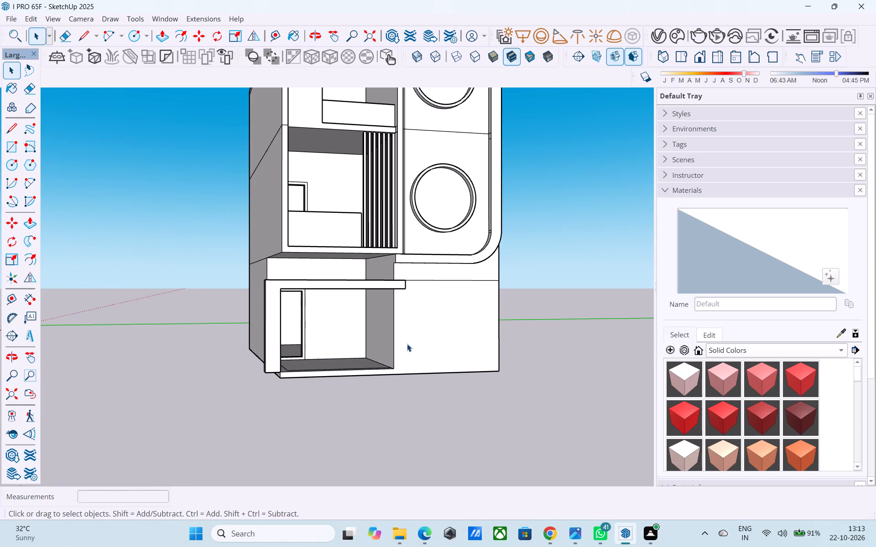
pyautogui.moveTo(396, 337); pyautogui.dragTo(388, 331, button='middle')
pyautogui.scroll(4, 385, 329)
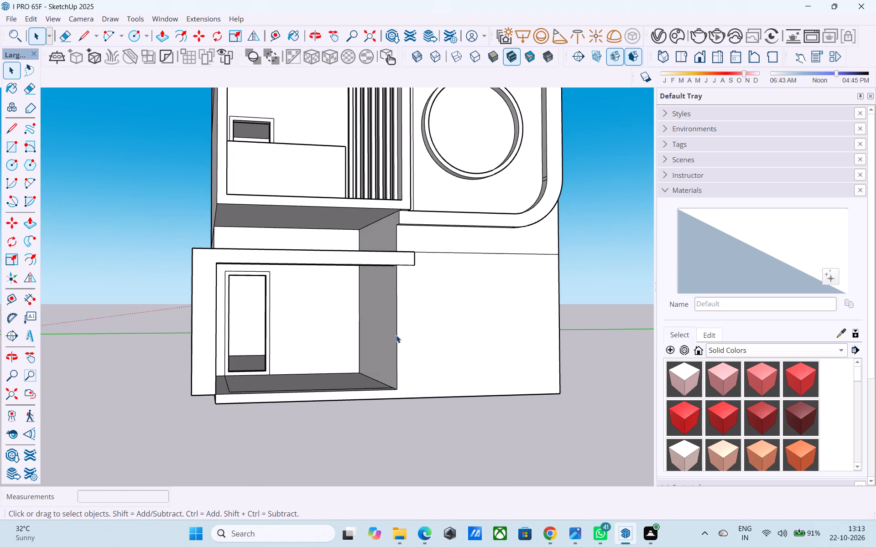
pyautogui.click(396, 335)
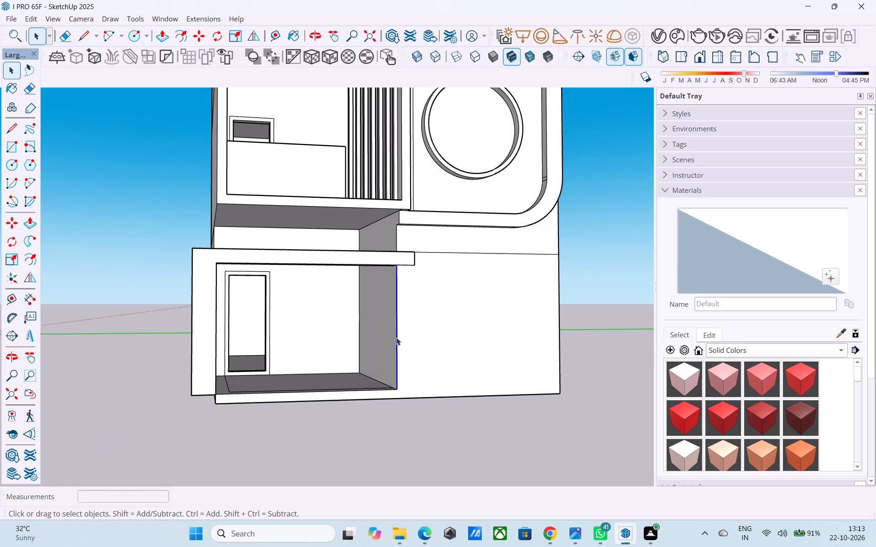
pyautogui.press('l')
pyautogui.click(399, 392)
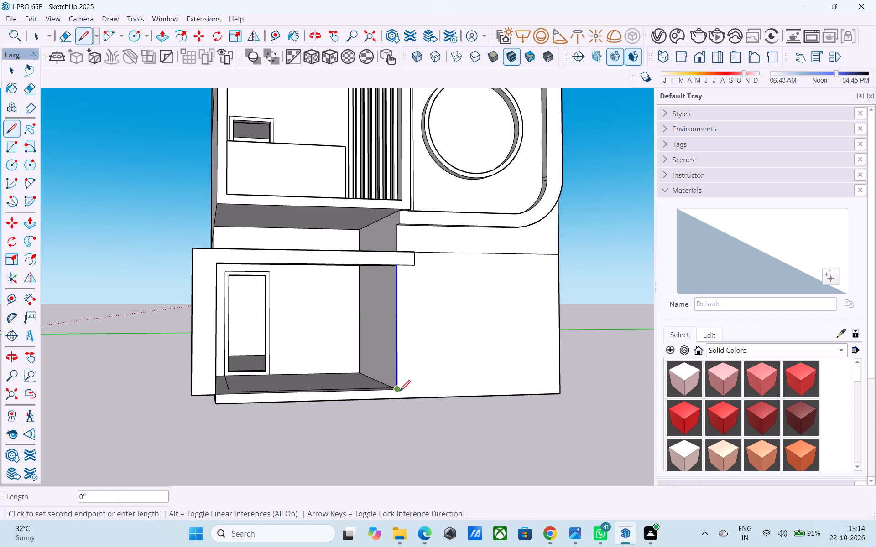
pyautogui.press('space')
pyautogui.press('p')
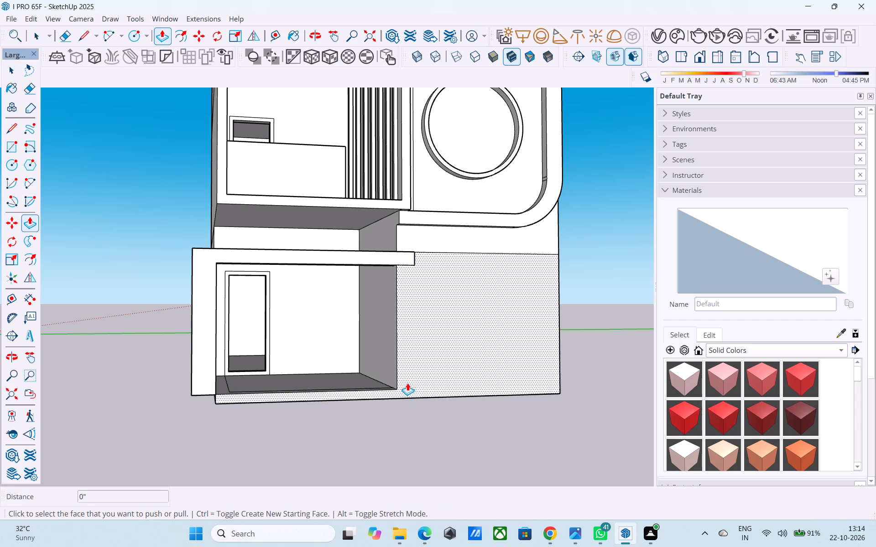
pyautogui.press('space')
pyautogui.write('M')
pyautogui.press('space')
# Copy the vertical edge between the ground-floor porch opening and the plain front wall 1.5' across that wall.
pyautogui.click(397, 373)
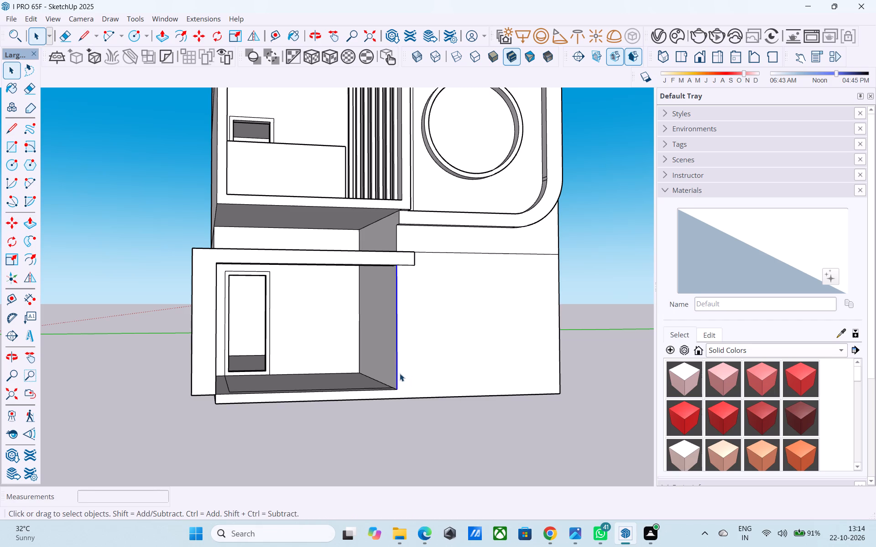
pyautogui.press('m')
pyautogui.scroll(1, 401, 375)
pyautogui.moveTo(401, 375); pyautogui.dragTo(440, 380, button='middle')
pyautogui.scroll(6, 418, 400)
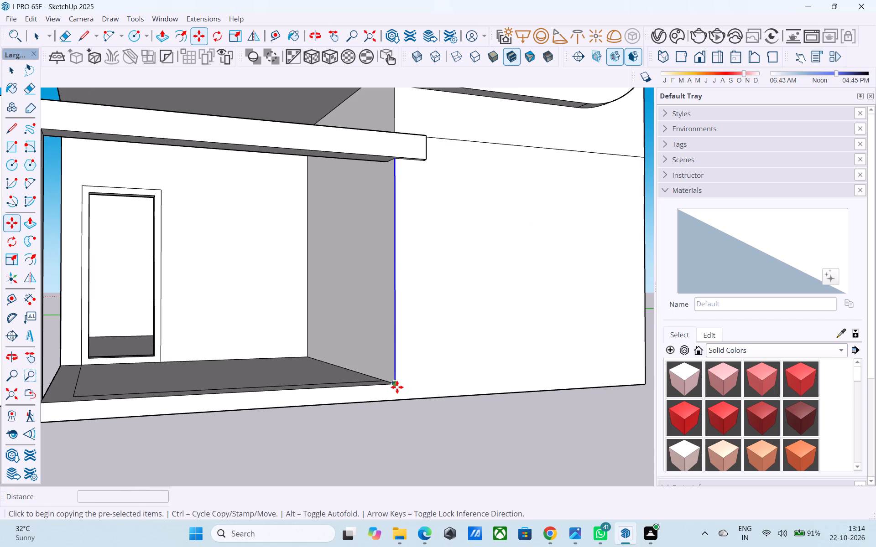
pyautogui.click(397, 387)
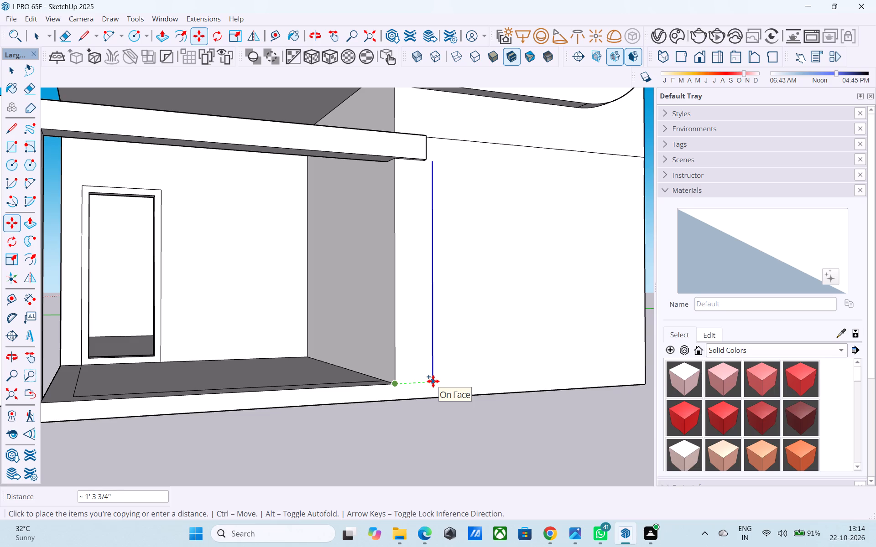
pyautogui.press('1')
pyautogui.write(".5'")
pyautogui.press('Return')
# Extend the copied line and the porch opening's side edge with vertical lines down to the front wall's base.
pyautogui.press('l')
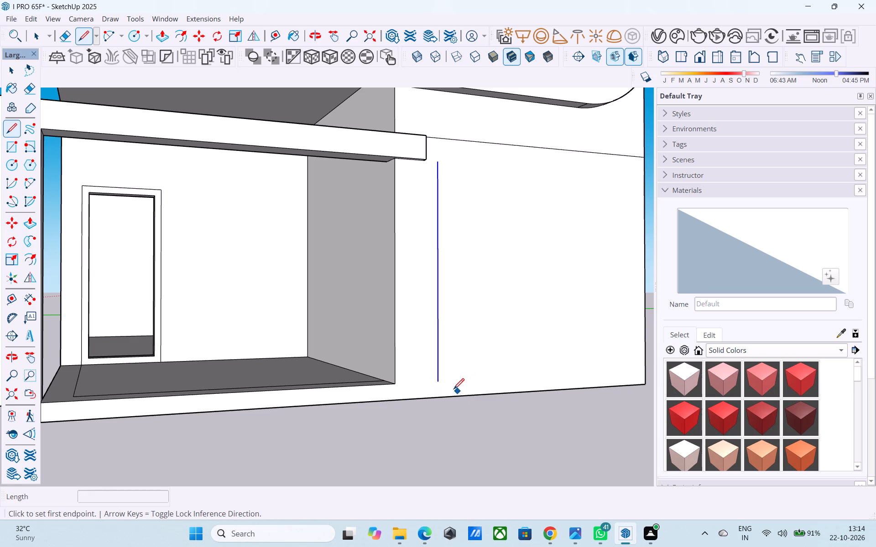
pyautogui.click(442, 383)
pyautogui.press('l')
pyautogui.scroll(4, 441, 382)
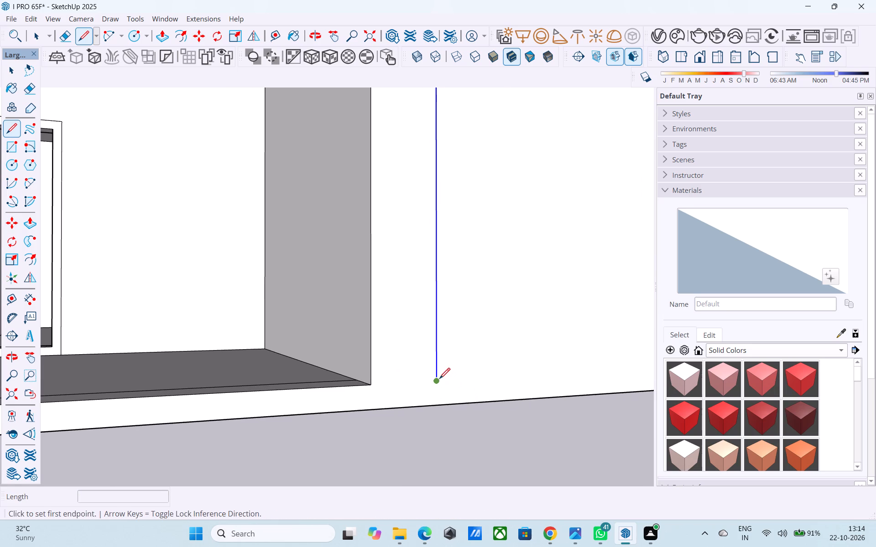
pyautogui.click(438, 380)
pyautogui.click(437, 406)
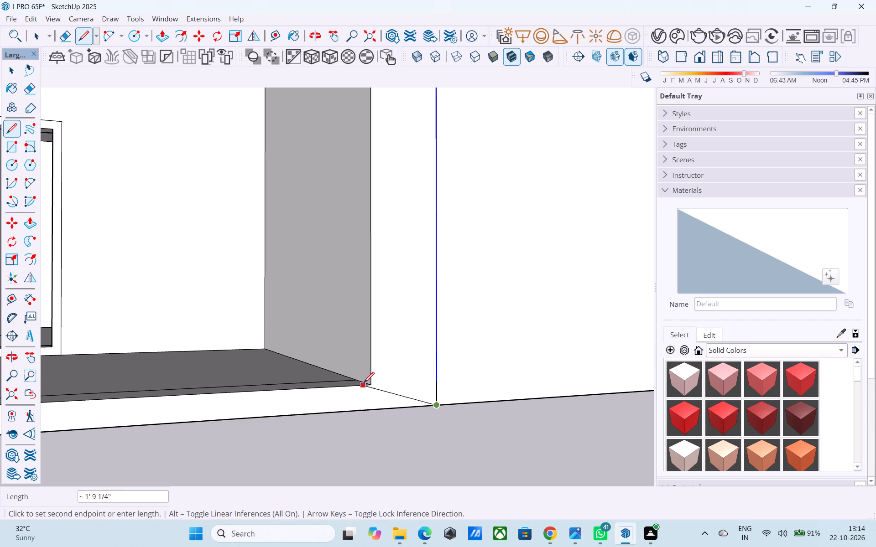
pyautogui.press('l')
pyautogui.click(369, 383)
pyautogui.click(373, 408)
pyautogui.press('space')
# Lengthen the porch beam by push-pulling its end face about 1' 1 5/8" along the wall, past the copied line.
pyautogui.scroll(-2, 370, 419)
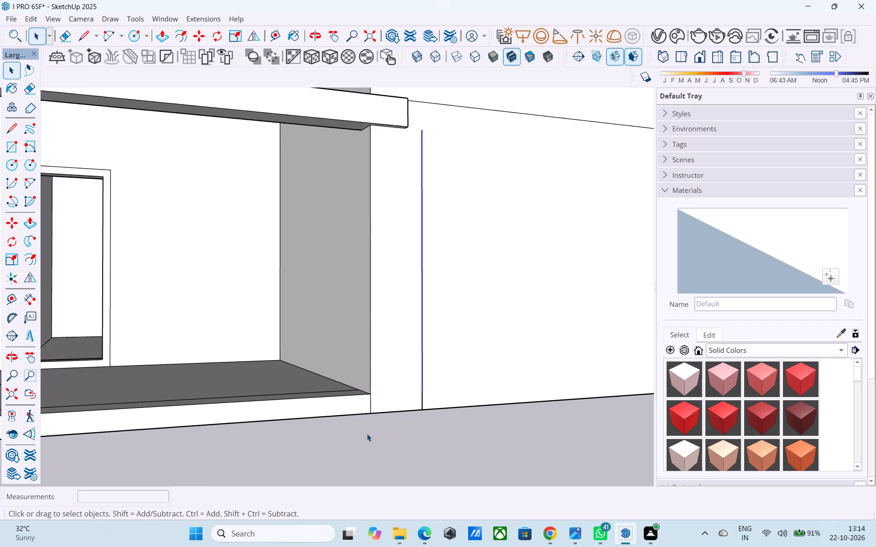
pyautogui.scroll(-6, 367, 433)
pyautogui.moveTo(363, 447); pyautogui.dragTo(266, 480, button='middle')
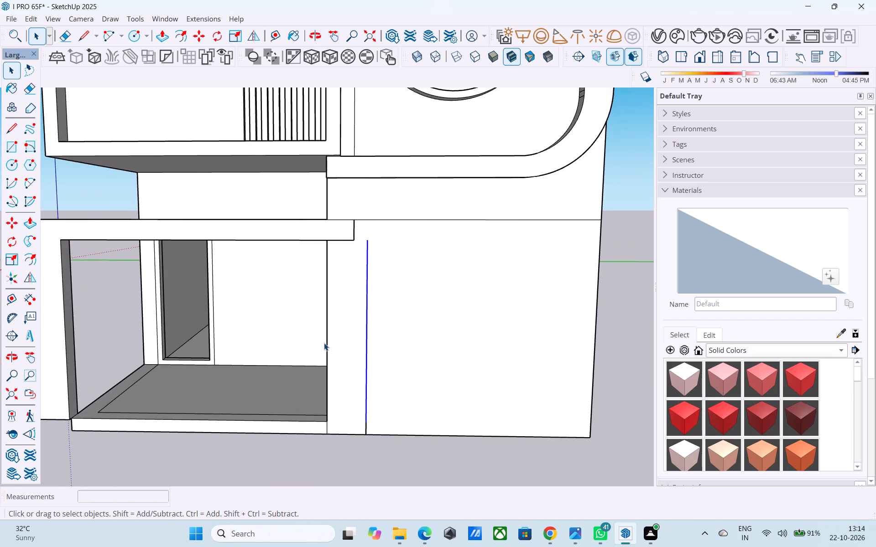
pyautogui.scroll(5, 324, 342)
pyautogui.scroll(-3, 369, 295)
pyautogui.moveTo(363, 299); pyautogui.dragTo(228, 389, button='middle')
pyautogui.scroll(7, 303, 237)
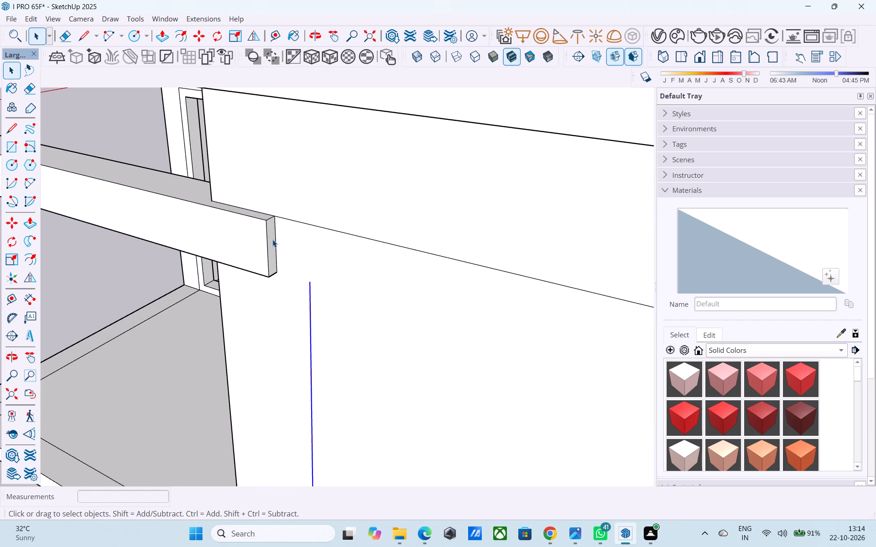
pyautogui.click(271, 238)
pyautogui.press('p')
pyautogui.click(271, 238)
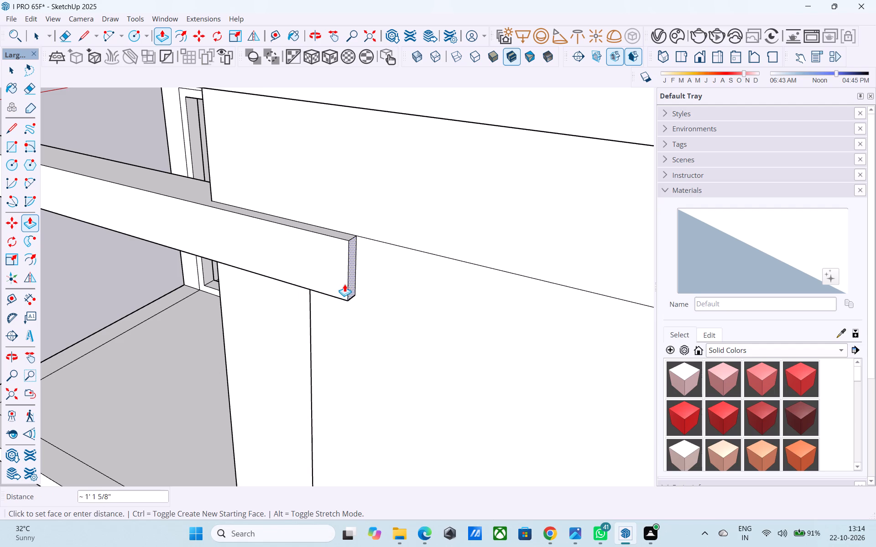
pyautogui.click(344, 284)
pyautogui.press('space')
# Push-pull the narrow vertical wall strip beneath the porch beam 2" outward.
pyautogui.moveTo(344, 284); pyautogui.dragTo(449, 162, button='middle')
pyautogui.scroll(-10, 453, 165)
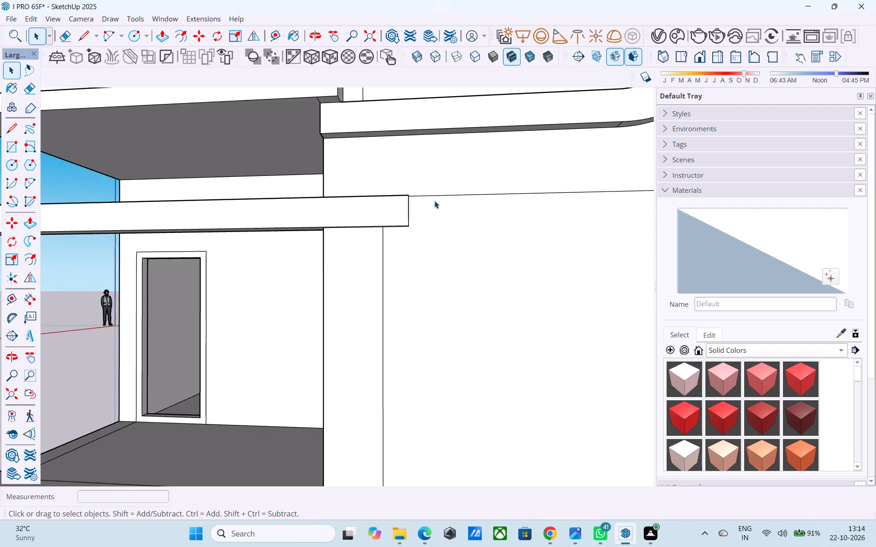
pyautogui.scroll(-1, 434, 201)
pyautogui.moveTo(400, 237); pyautogui.dragTo(458, 245, button='middle')
pyautogui.click(379, 278)
pyautogui.press('p')
pyautogui.click(379, 278)
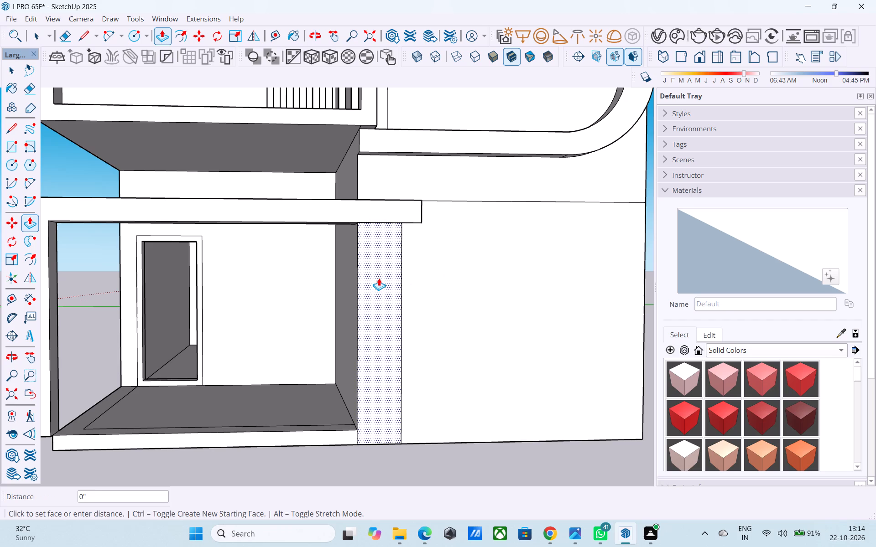
pyautogui.write('2"')
pyautogui.press('Return')
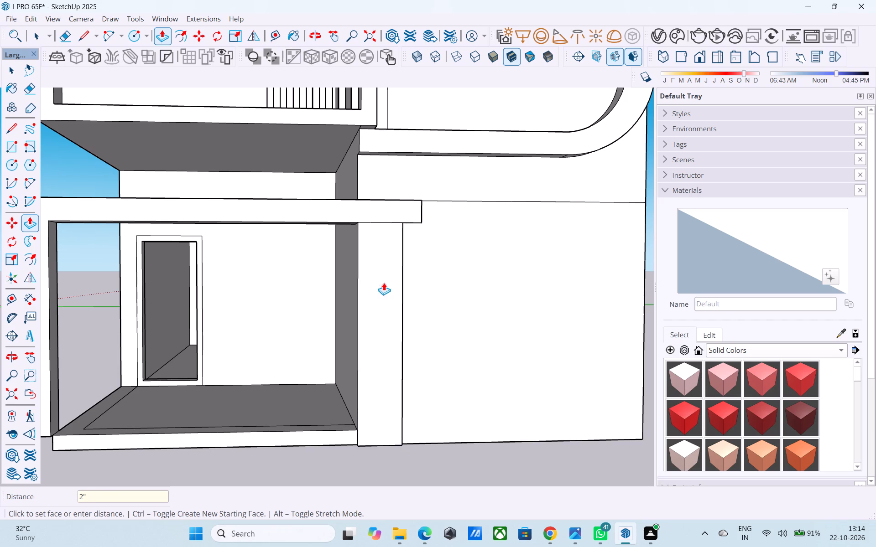
pyautogui.press('space')
# Examine the ground-floor porch frame and its wall strip against the storeys above from several angles.
pyautogui.scroll(-2, 382, 282)
pyautogui.moveTo(382, 282); pyautogui.dragTo(540, 288, button='middle')
pyautogui.scroll(-4, 540, 288)
pyautogui.moveTo(441, 314); pyautogui.dragTo(419, 314, button='middle')
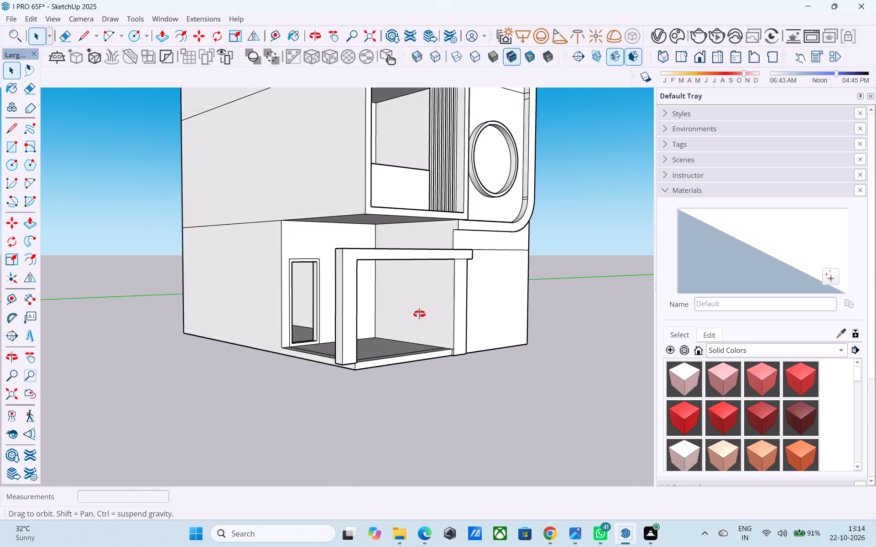
pyautogui.moveTo(419, 314); pyautogui.dragTo(195, 346, button='middle')
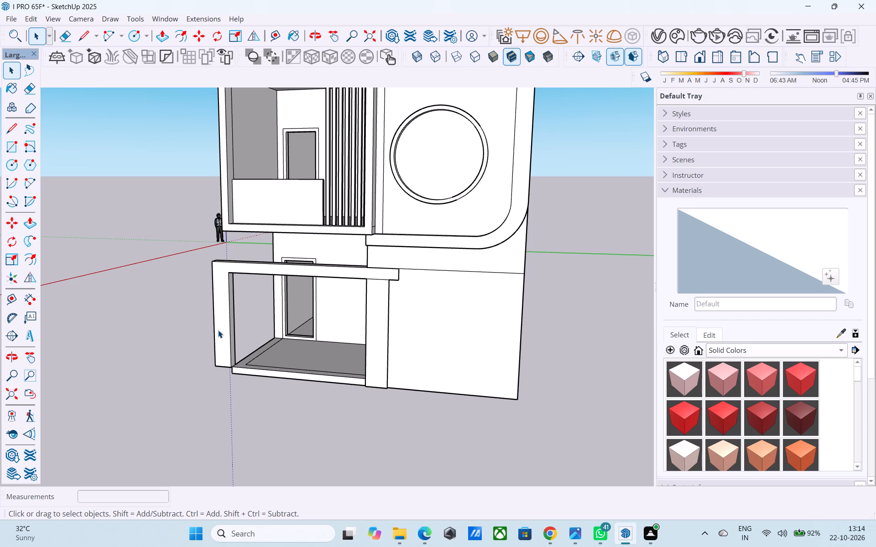
pyautogui.scroll(1, 216, 310)
pyautogui.scroll(-4, 229, 246)
pyautogui.moveTo(232, 268); pyautogui.dragTo(280, 256, button='middle')
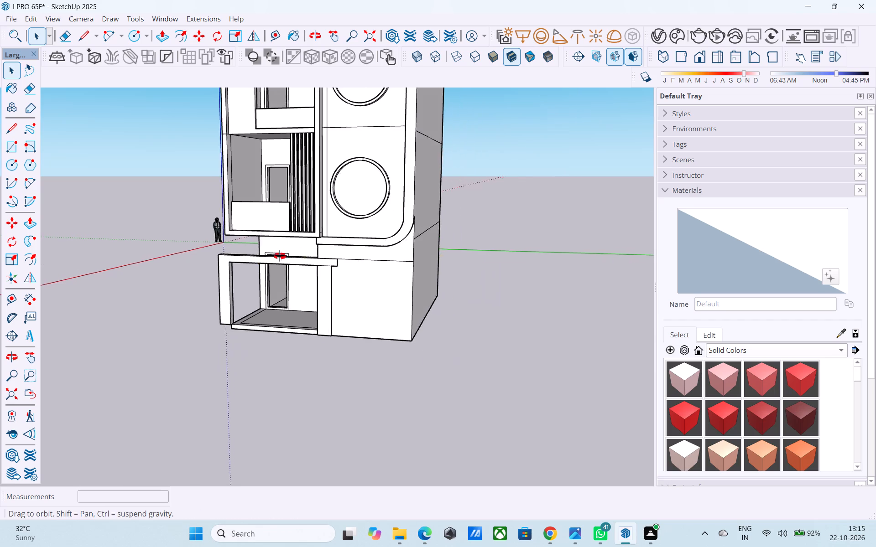
pyautogui.moveTo(280, 256); pyautogui.dragTo(328, 259, button='middle')
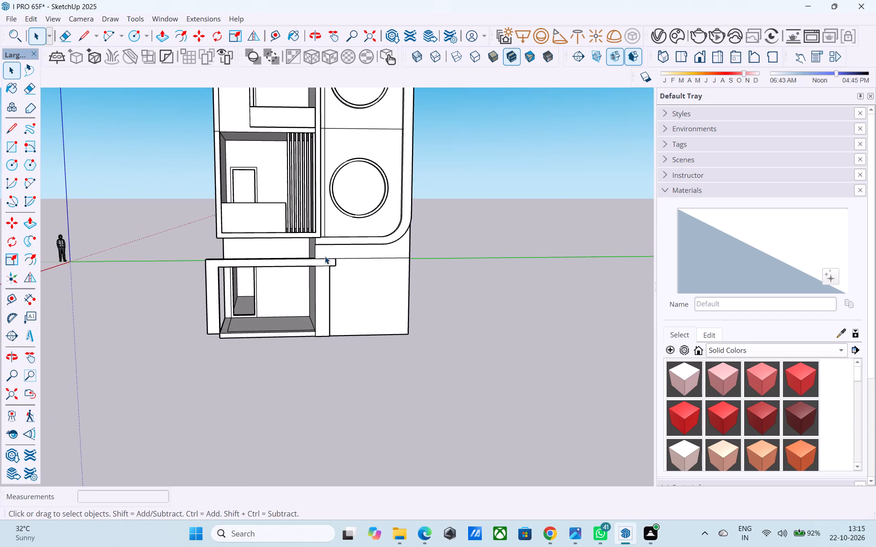
pyautogui.moveTo(318, 242); pyautogui.dragTo(323, 318, button='middle')
# Draw 1' 6" lines from the first-floor balcony frame's lower outer corner, along its bottom edge and up its side edge.
pyautogui.scroll(11, 247, 332)
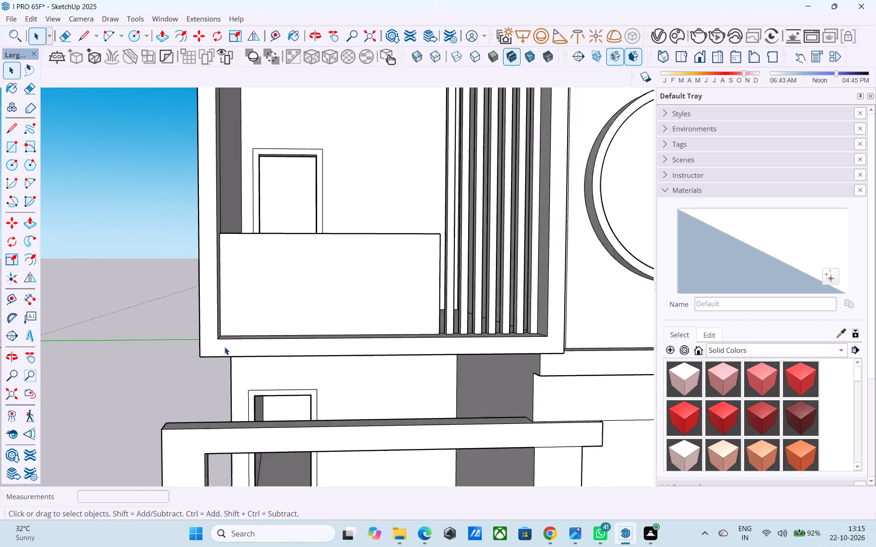
pyautogui.scroll(6, 224, 347)
pyautogui.moveTo(208, 355); pyautogui.dragTo(179, 371, button='middle')
pyautogui.scroll(4, 172, 369)
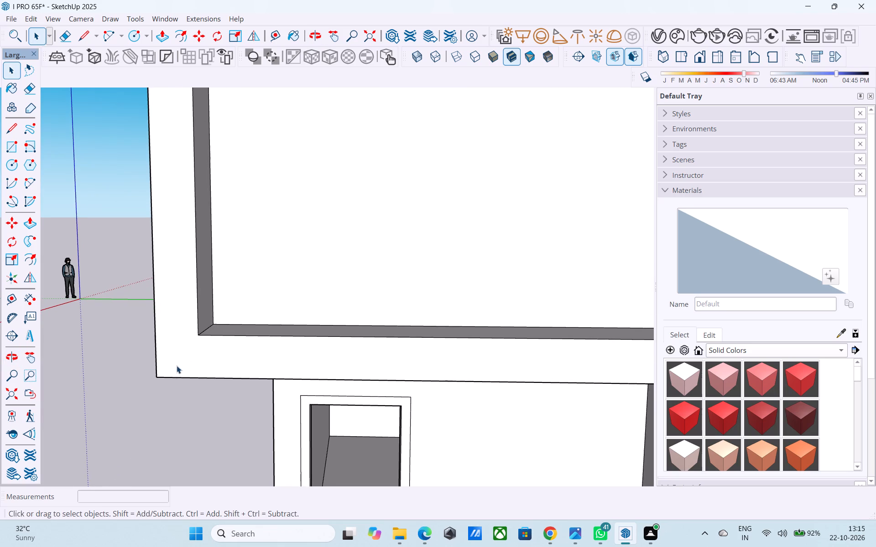
pyautogui.scroll(-5, 178, 360)
pyautogui.keyDown('shift'); pyautogui.moveTo(178, 368); pyautogui.dragTo(109, 413, button='middle'); pyautogui.keyUp('shift')
pyautogui.moveTo(111, 411); pyautogui.dragTo(144, 425, button='middle')
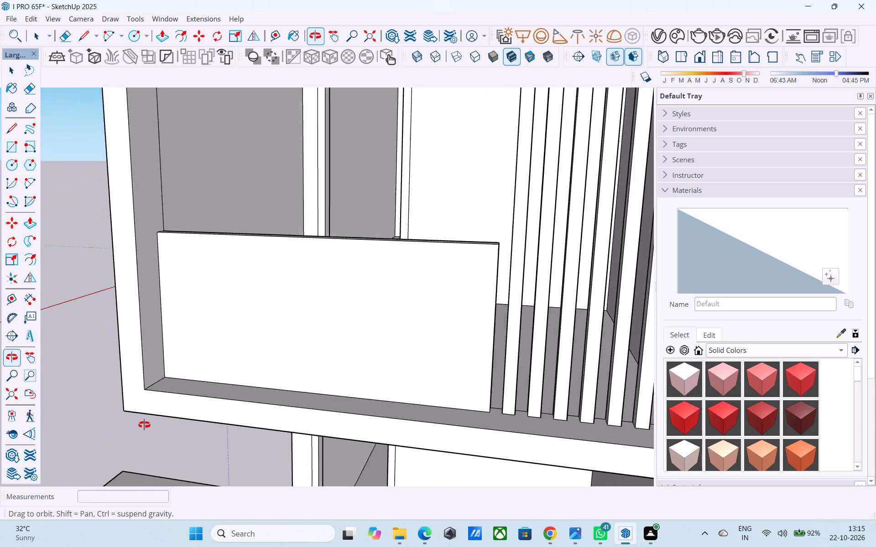
pyautogui.moveTo(144, 425); pyautogui.dragTo(146, 426, button='middle')
pyautogui.keyDown('shift'); pyautogui.moveTo(164, 397); pyautogui.dragTo(211, 418, button='middle'); pyautogui.keyUp('shift')
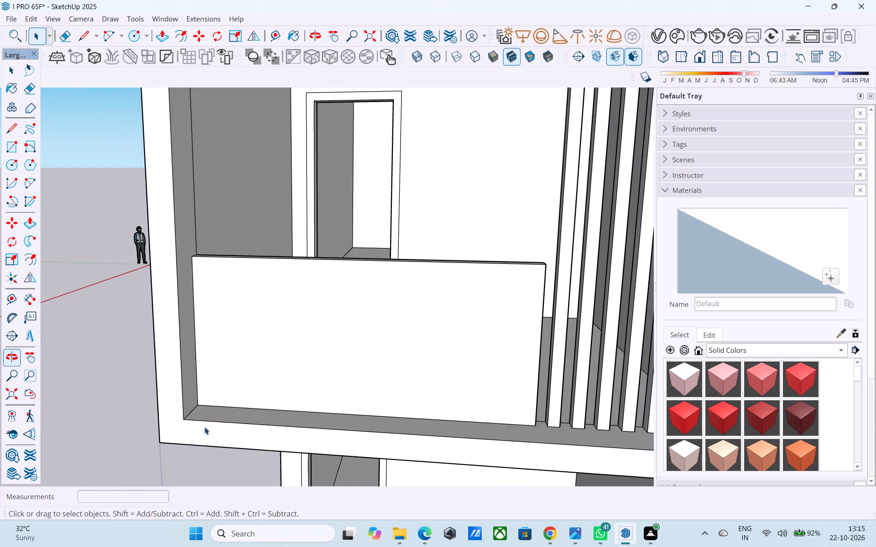
pyautogui.moveTo(201, 431); pyautogui.dragTo(209, 407, button='middle')
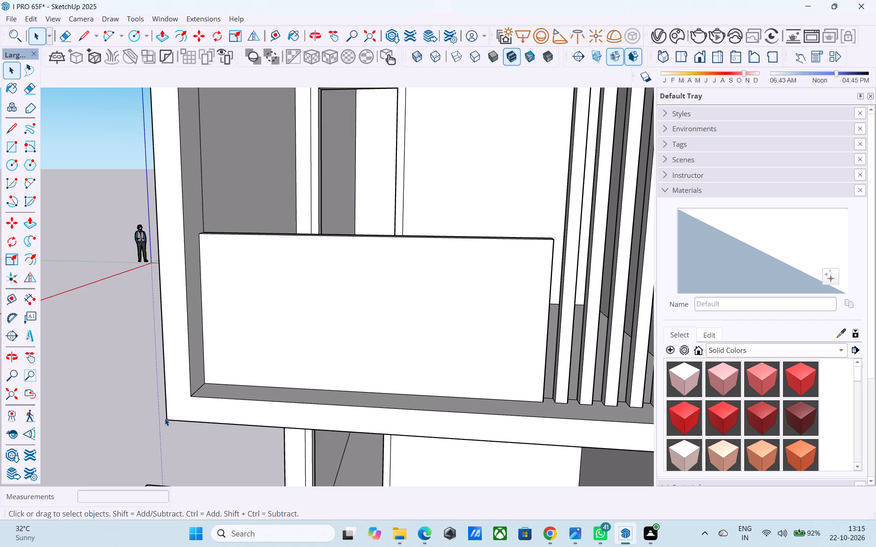
pyautogui.press('l')
pyautogui.click(167, 423)
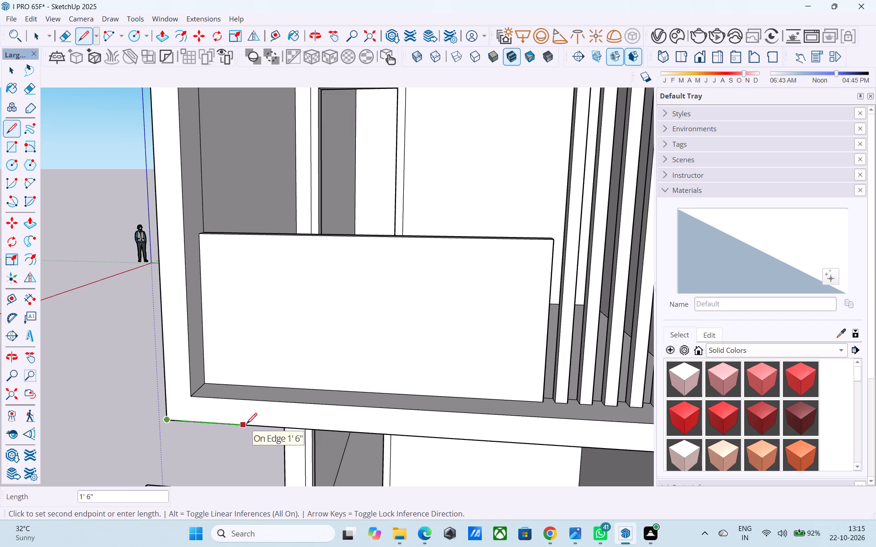
pyautogui.click(246, 425)
pyautogui.click(166, 423)
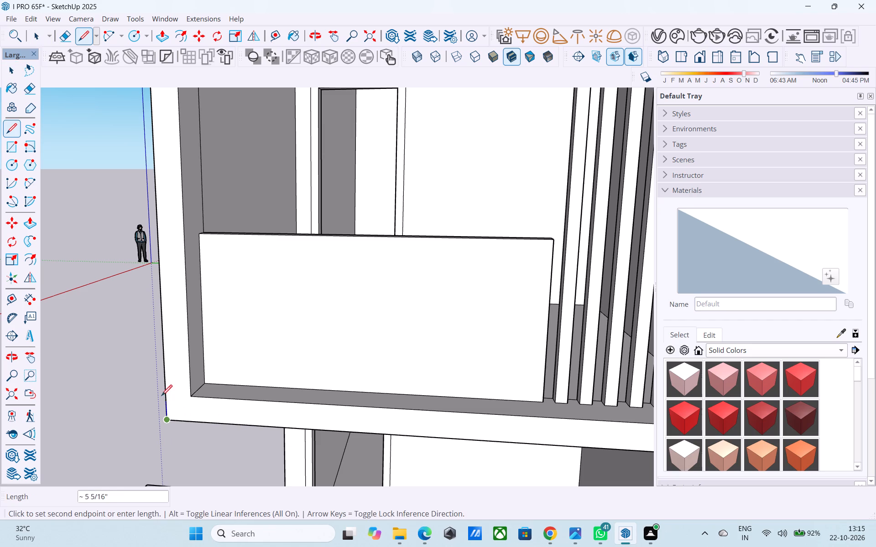
pyautogui.click(164, 343)
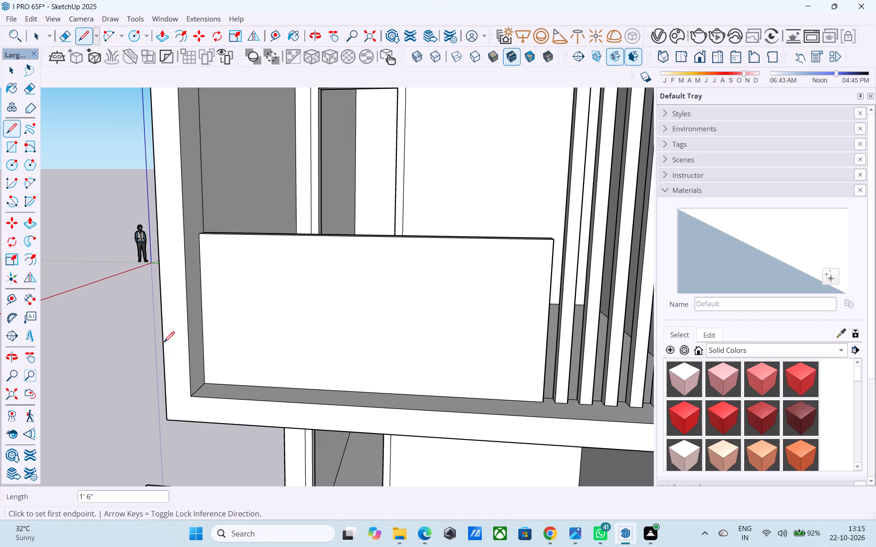
# Draw 6" lines across the balcony frame's front face from the side and bottom corner marks to the opening's inner edges.
pyautogui.click(164, 344)
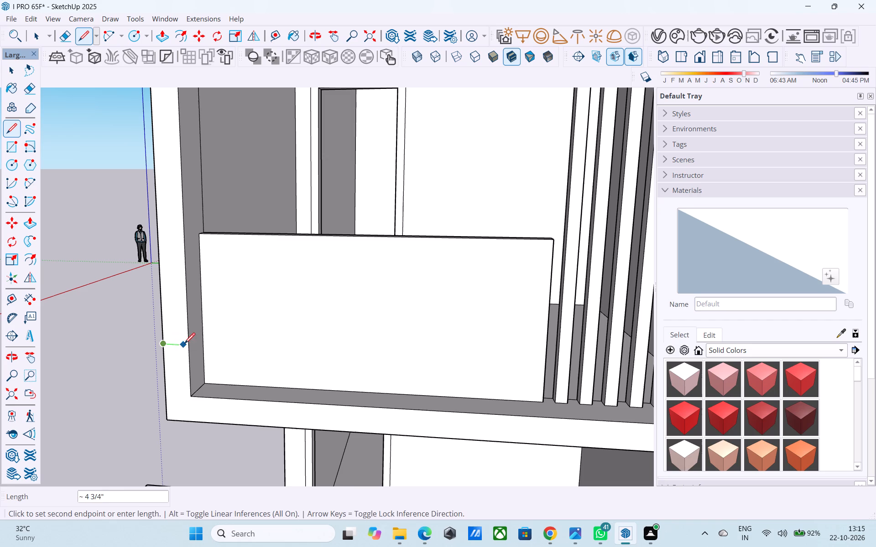
pyautogui.click(189, 345)
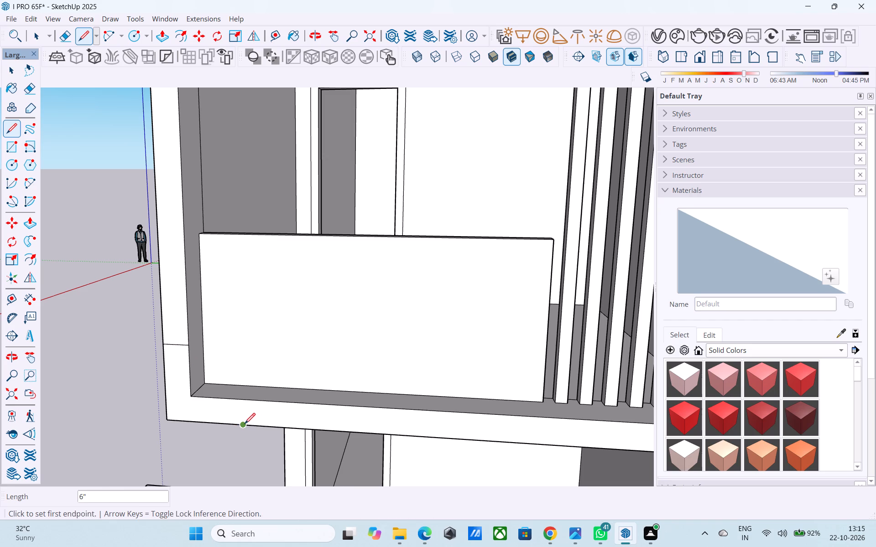
pyautogui.click(245, 425)
pyautogui.click(246, 401)
# Draw an outward-curving two-point arc with about 5 5/8" bulge between the bottom and side marks on the frame's outer corner.
pyautogui.press('a')
pyautogui.click(239, 428)
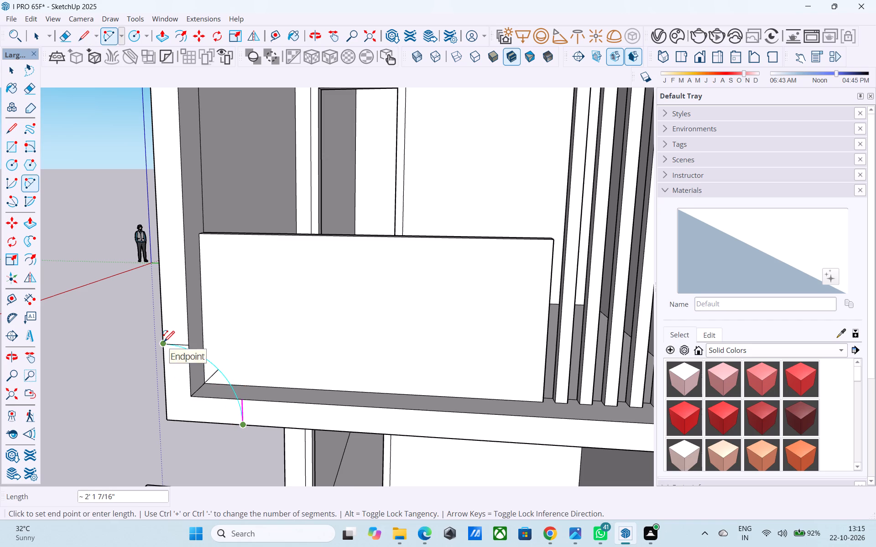
pyautogui.click(164, 343)
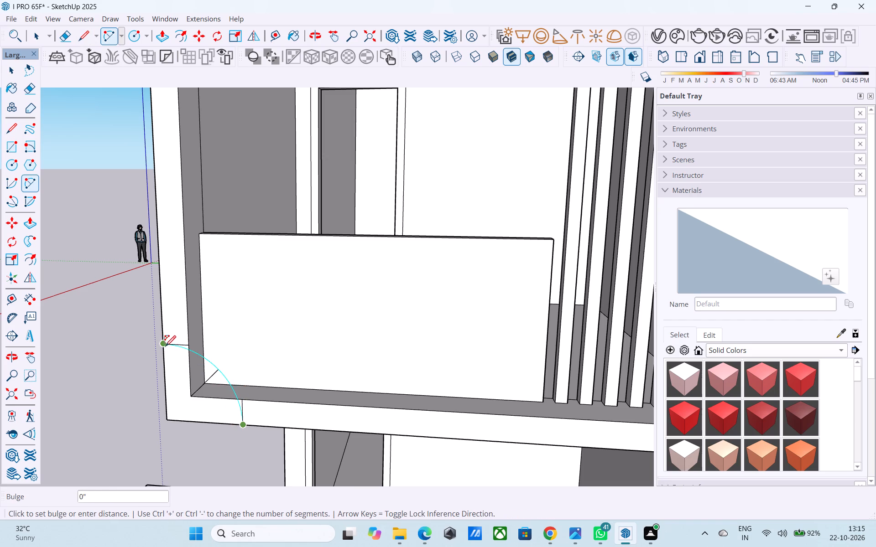
pyautogui.scroll(3, 178, 389)
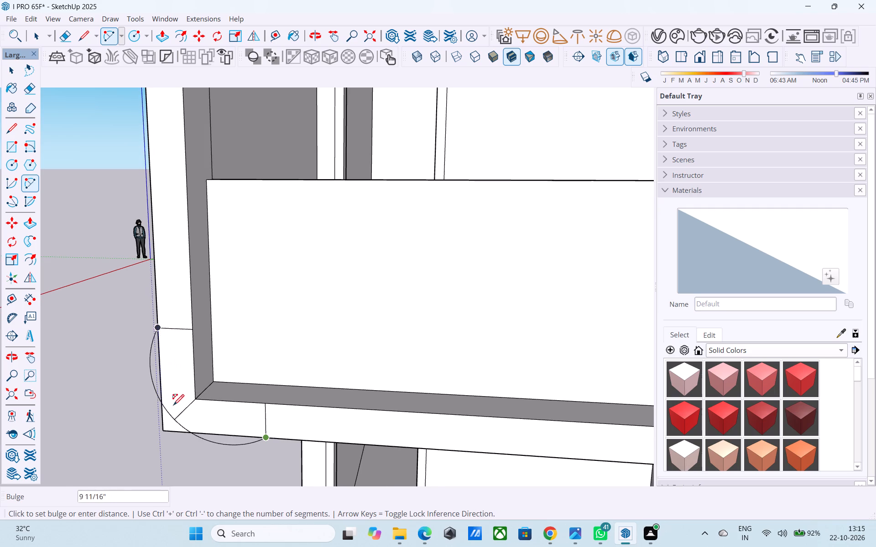
pyautogui.scroll(1, 176, 387)
pyautogui.moveTo(176, 387); pyautogui.dragTo(330, 350, button='middle')
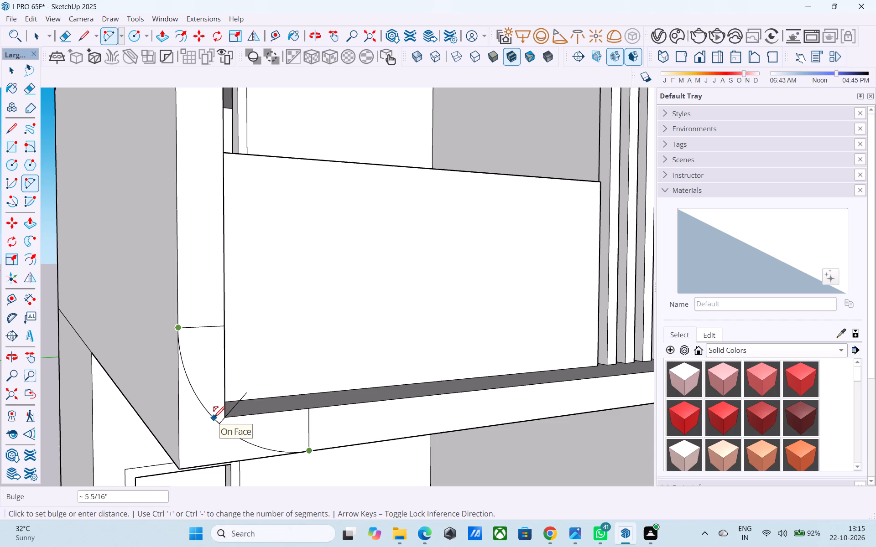
pyautogui.scroll(2, 214, 418)
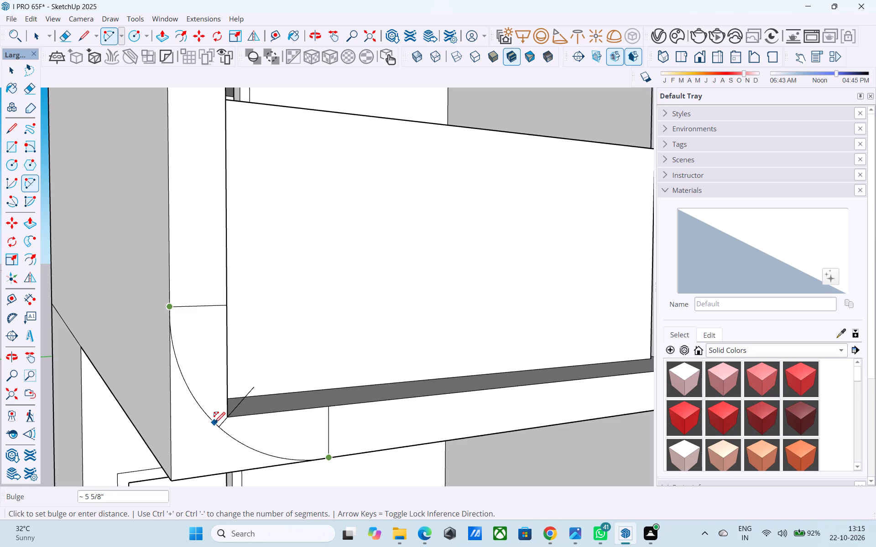
pyautogui.click(214, 424)
# Draw a matching arc of about 1' 1 5/16" radius across the frame's inner corner, between the inner ends of the cross lines.
pyautogui.moveTo(245, 406); pyautogui.dragTo(211, 419, button='middle')
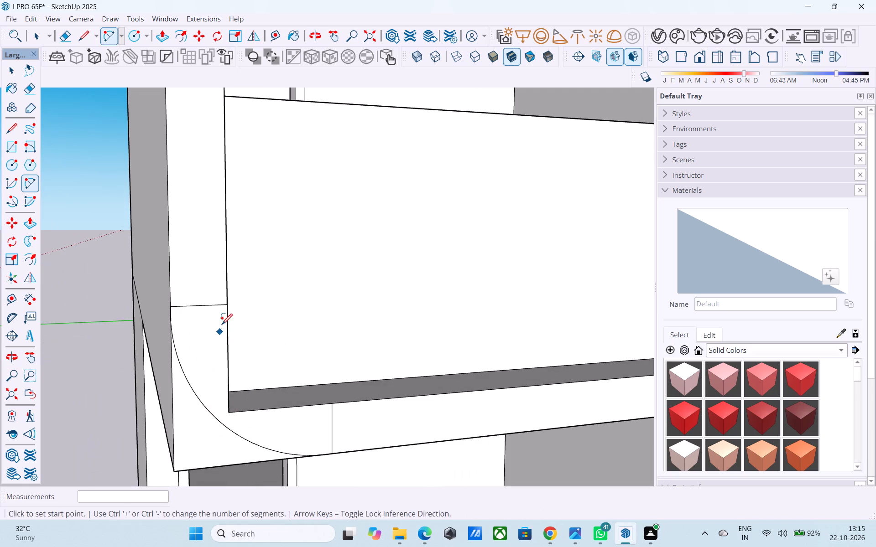
pyautogui.click(231, 309)
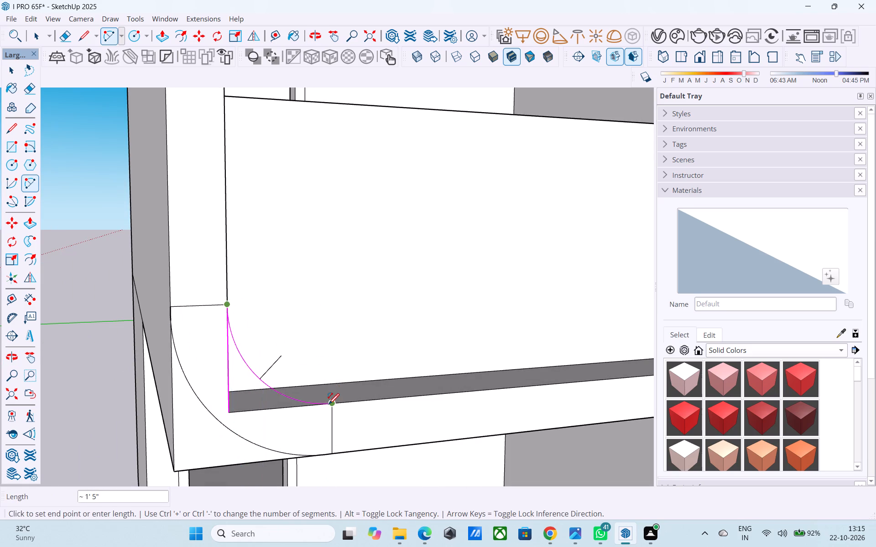
pyautogui.click(328, 405)
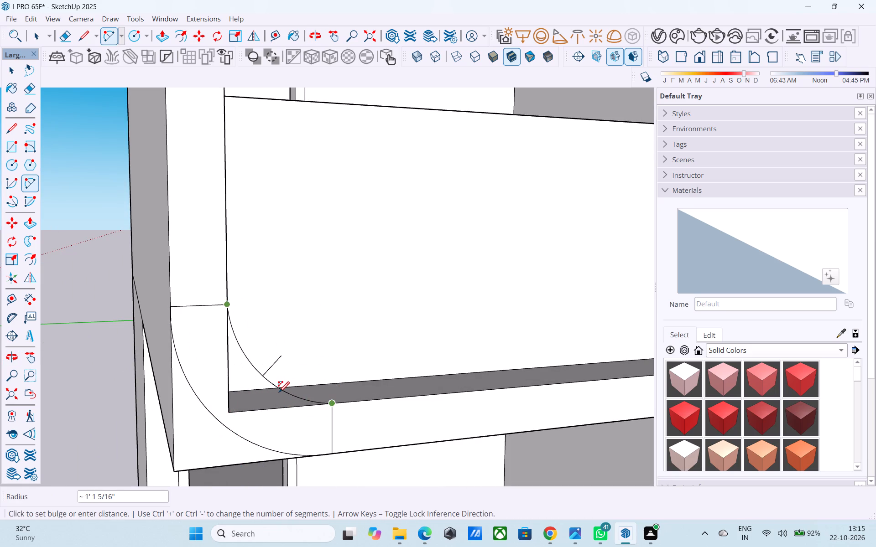
pyautogui.click(279, 393)
# Examine the balcony frame's lower corner arcs against the whole facade from the front and from oblique angles.
pyautogui.moveTo(278, 393); pyautogui.dragTo(110, 398, button='middle')
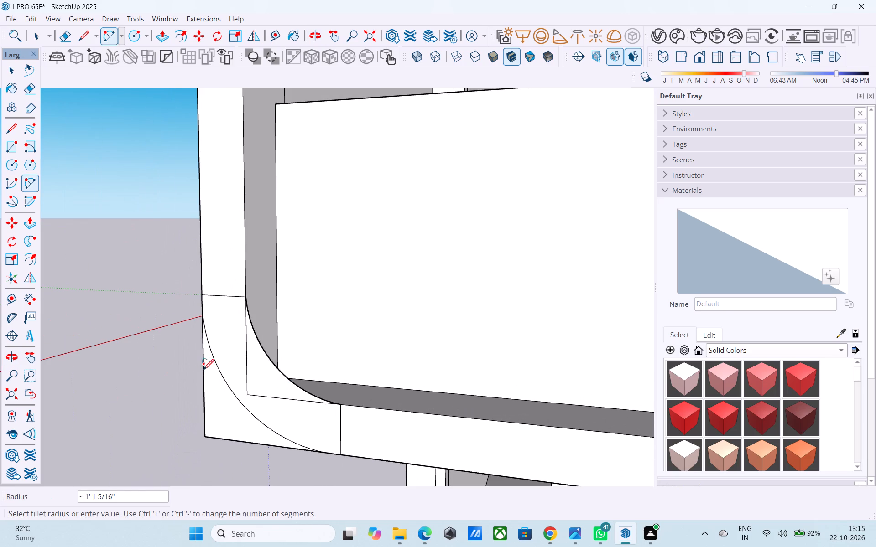
pyautogui.scroll(-5, 204, 370)
pyautogui.moveTo(228, 373); pyautogui.dragTo(37, 418, button='middle')
pyautogui.scroll(4, 201, 355)
pyautogui.scroll(-4, 279, 332)
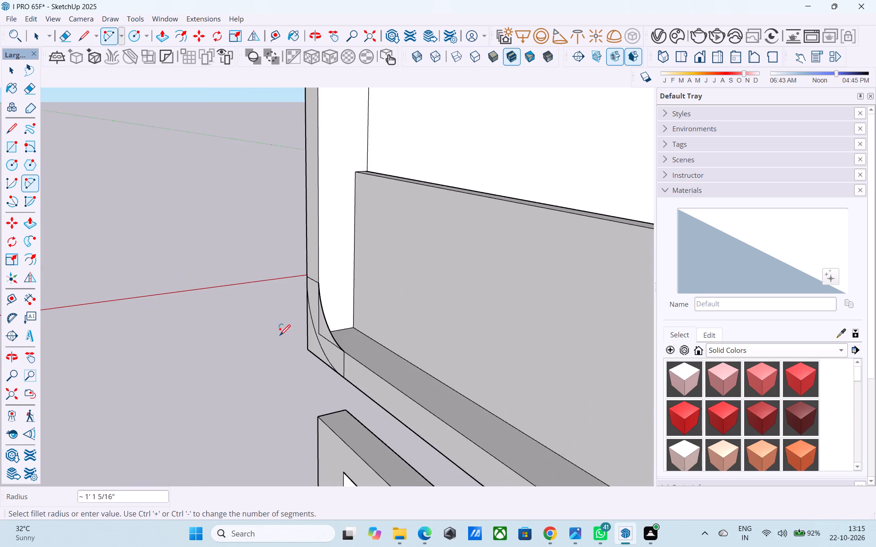
pyautogui.moveTo(280, 336); pyautogui.dragTo(229, 340, button='middle')
pyautogui.scroll(4, 252, 324)
pyautogui.press('space')
pyautogui.moveTo(264, 322); pyautogui.dragTo(210, 331, button='middle')
pyautogui.scroll(-6, 206, 319)
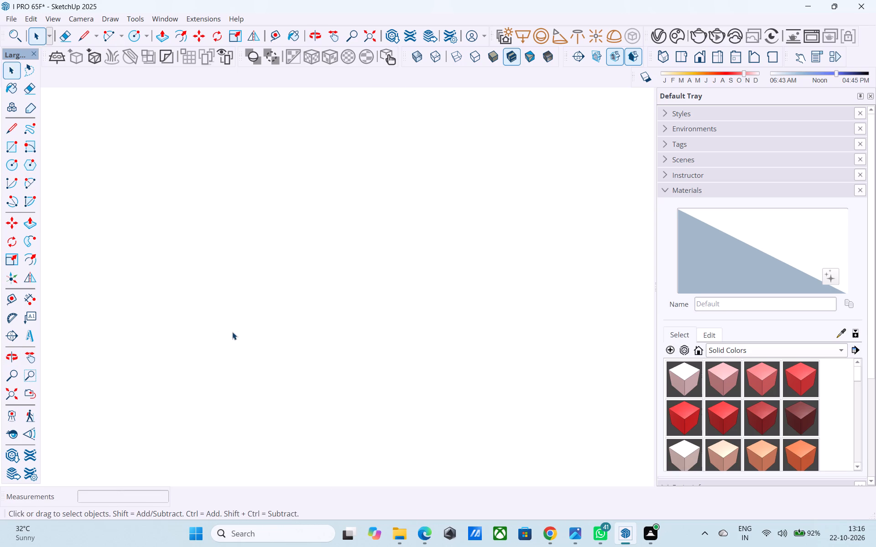
pyautogui.scroll(-14, 525, 296)
pyautogui.scroll(-7, 535, 297)
pyautogui.scroll(-20, 537, 295)
pyautogui.scroll(-6, 537, 295)
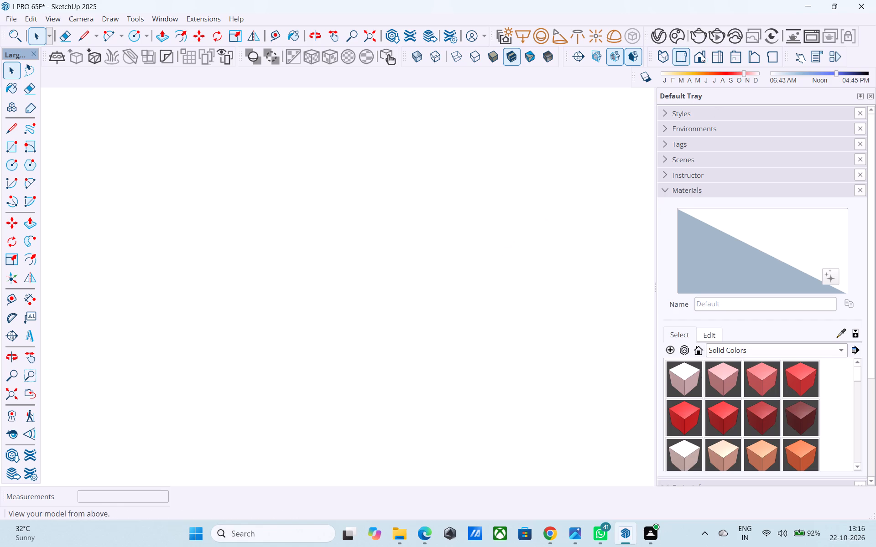
pyautogui.click(701, 54)
pyautogui.scroll(-12, 591, 169)
pyautogui.moveTo(533, 247); pyautogui.dragTo(331, 265, button='middle')
pyautogui.scroll(-3, 416, 252)
pyautogui.moveTo(425, 253); pyautogui.dragTo(246, 294, button='middle')
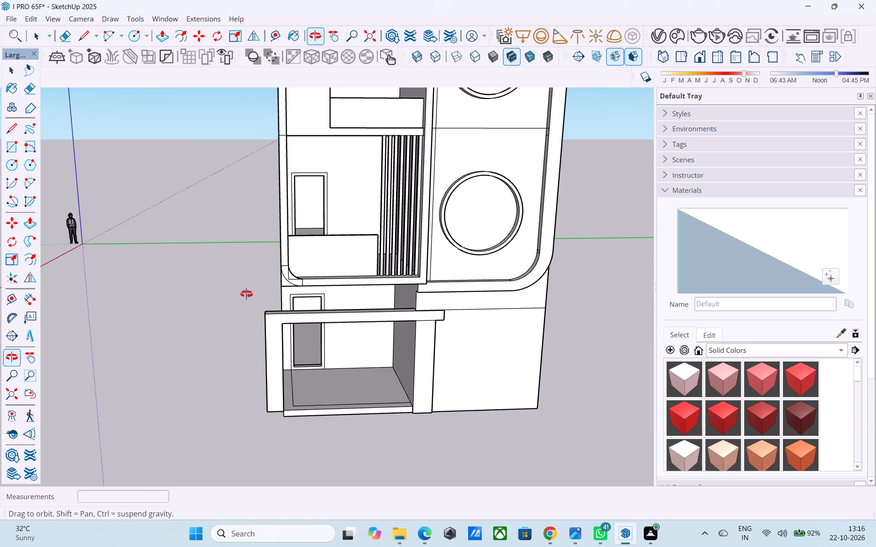
pyautogui.moveTo(246, 294); pyautogui.dragTo(238, 289, button='middle')
pyautogui.moveTo(243, 287); pyautogui.dragTo(244, 302, button='middle')
pyautogui.moveTo(327, 289); pyautogui.dragTo(385, 319, button='middle')
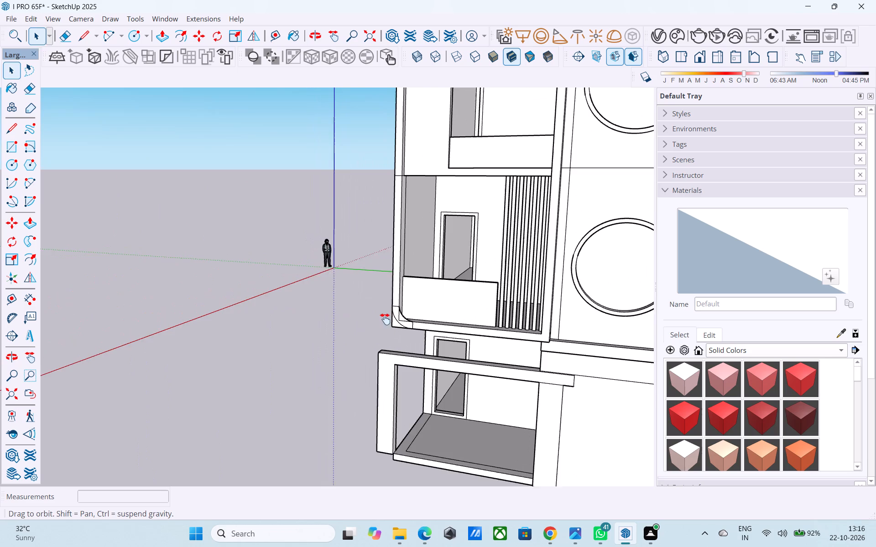
pyautogui.moveTo(385, 319); pyautogui.dragTo(281, 320, button='middle')
pyautogui.keyDown('shift'); pyautogui.moveTo(288, 320); pyautogui.dragTo(365, 342, button='middle'); pyautogui.keyUp('shift')
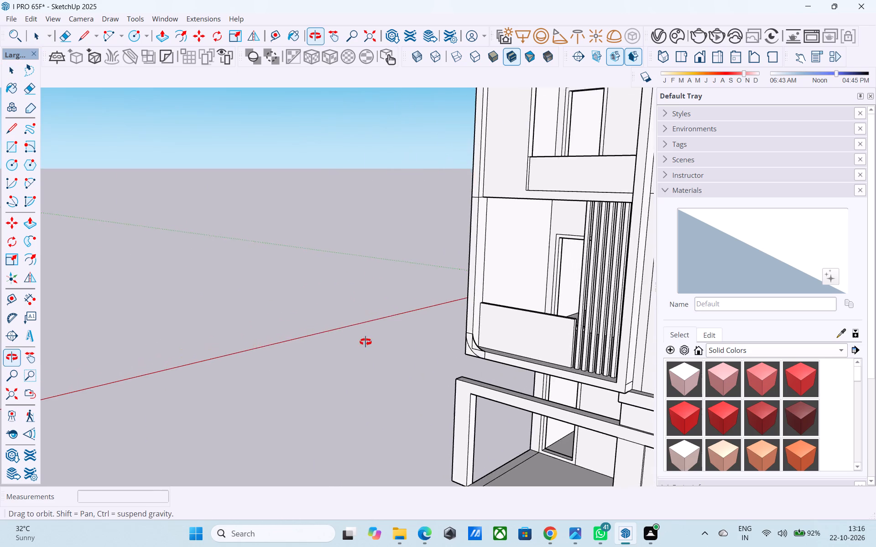
pyautogui.keyDown('shift'); pyautogui.moveTo(365, 342); pyautogui.dragTo(326, 341, button='middle'); pyautogui.keyUp('shift')
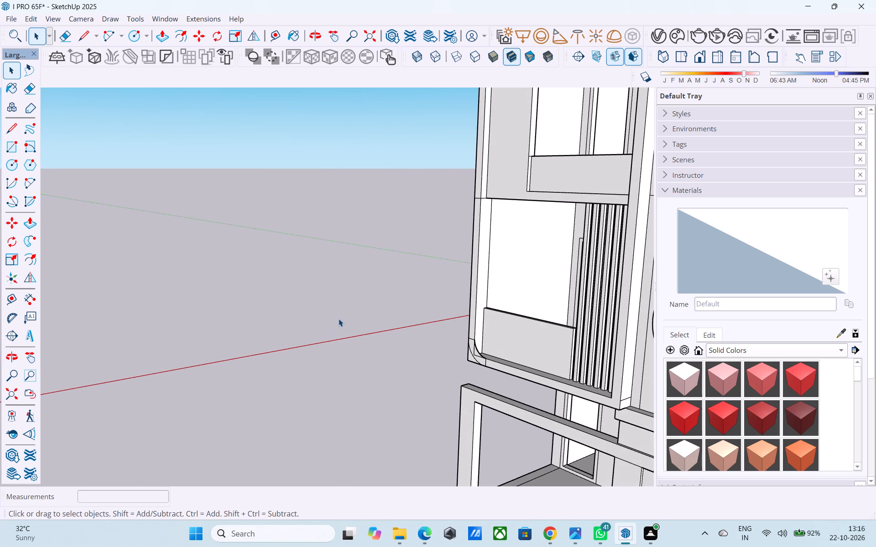
pyautogui.scroll(-3, 358, 304)
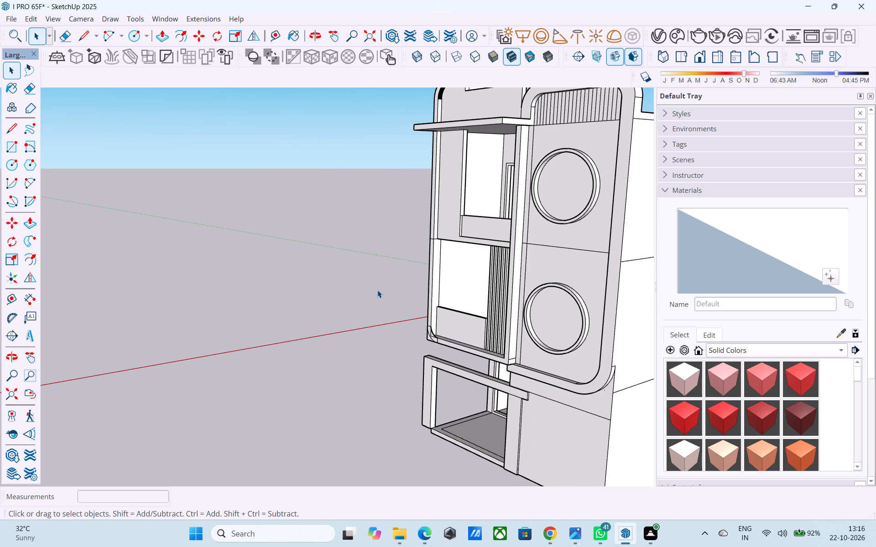
pyautogui.scroll(-4, 381, 290)
pyautogui.moveTo(381, 295); pyautogui.dragTo(383, 320, button='middle')
# Push-pull the sliver between the inner arc and the frame's inner corner 9" back to the balcony parapet.
pyautogui.scroll(7, 394, 314)
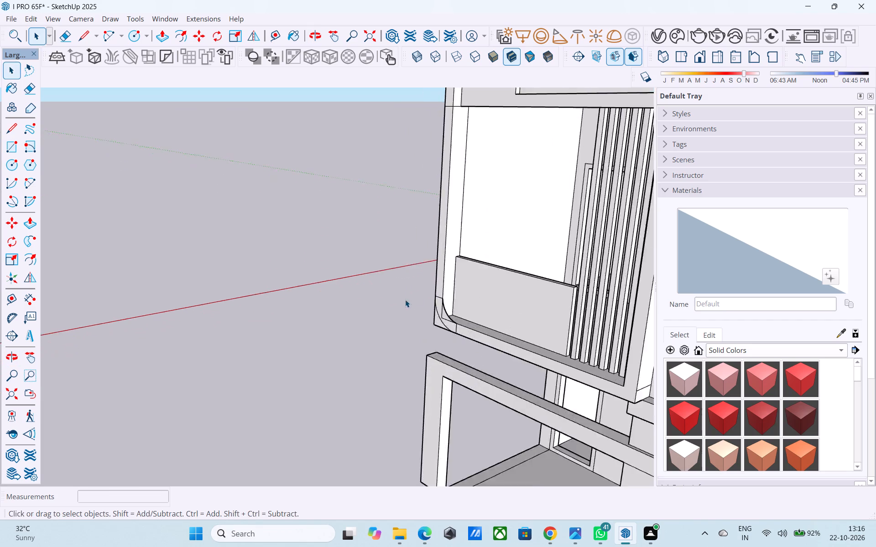
pyautogui.scroll(4, 405, 299)
pyautogui.moveTo(443, 300); pyautogui.dragTo(370, 297, button='middle')
pyautogui.scroll(5, 370, 297)
pyautogui.scroll(-5, 396, 305)
pyautogui.middleClick(415, 317)
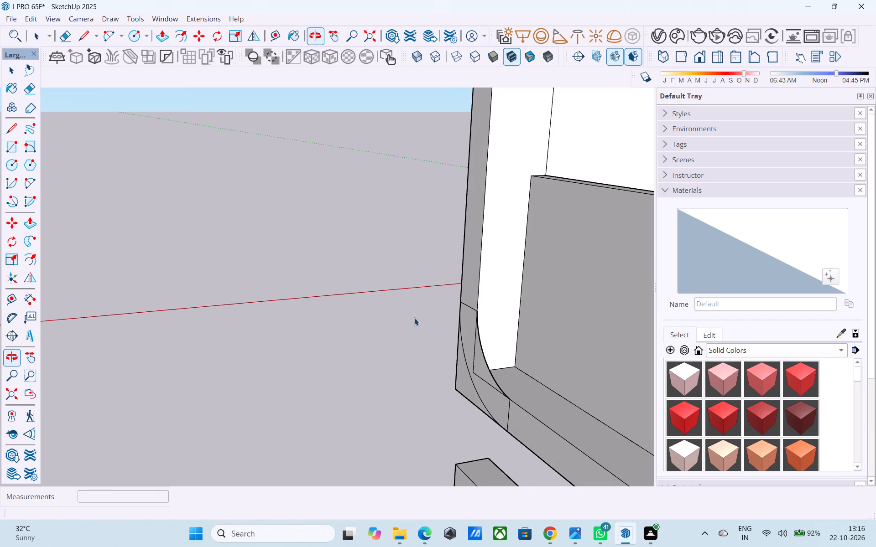
pyautogui.click(486, 366)
pyautogui.click(483, 367)
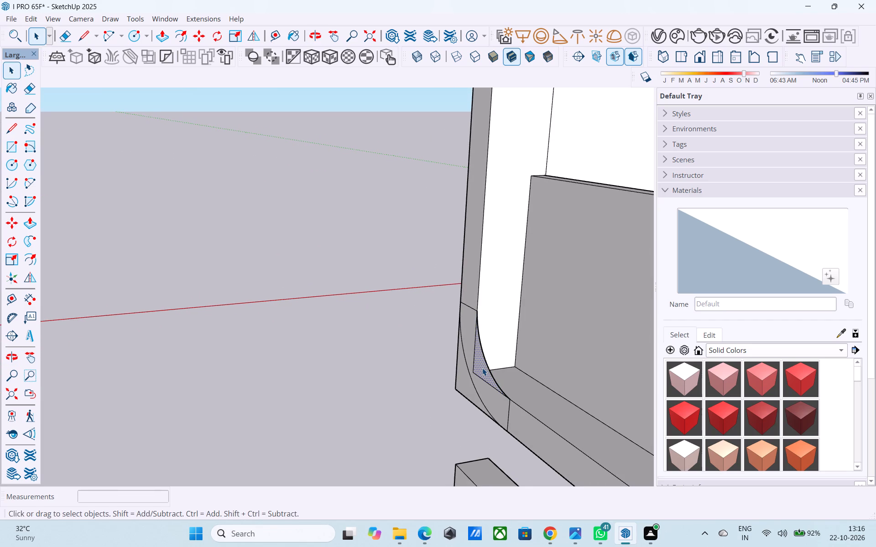
pyautogui.press('p')
pyautogui.click(482, 368)
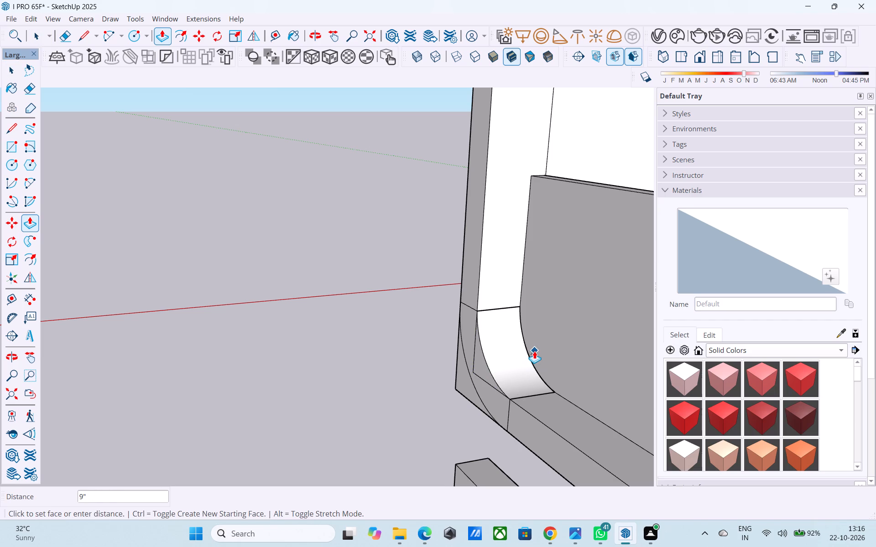
pyautogui.click(534, 351)
# Round off the frame's lower outer corner by pushing the sliver outside the outer arc 9' 9" back to the recessed wall.
pyautogui.moveTo(516, 360); pyautogui.dragTo(600, 339, button='middle')
pyautogui.scroll(-5, 496, 322)
pyautogui.moveTo(486, 340); pyautogui.dragTo(498, 330, button='middle')
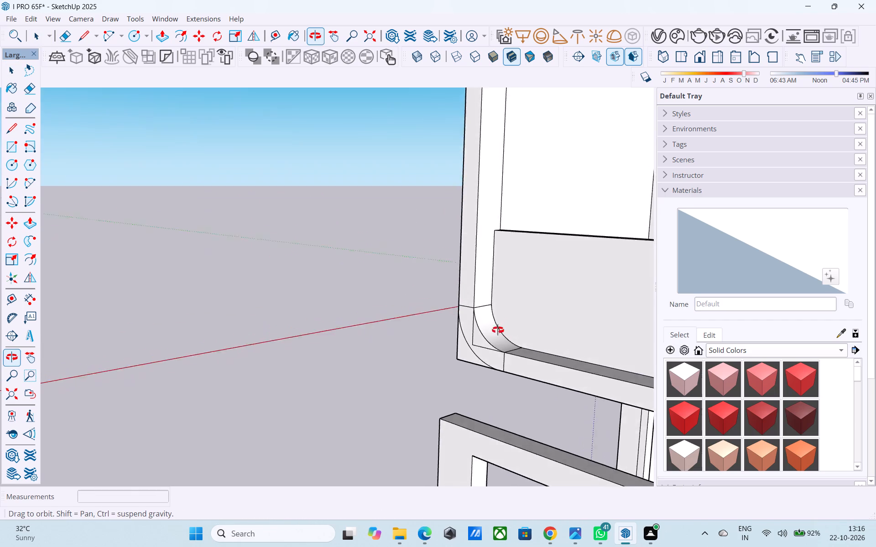
pyautogui.moveTo(498, 330); pyautogui.dragTo(527, 325, button='middle')
pyautogui.moveTo(484, 355); pyautogui.dragTo(525, 348, button='middle')
pyautogui.scroll(4, 457, 362)
pyautogui.scroll(-4, 458, 339)
pyautogui.moveTo(460, 343); pyautogui.dragTo(644, 380, button='middle')
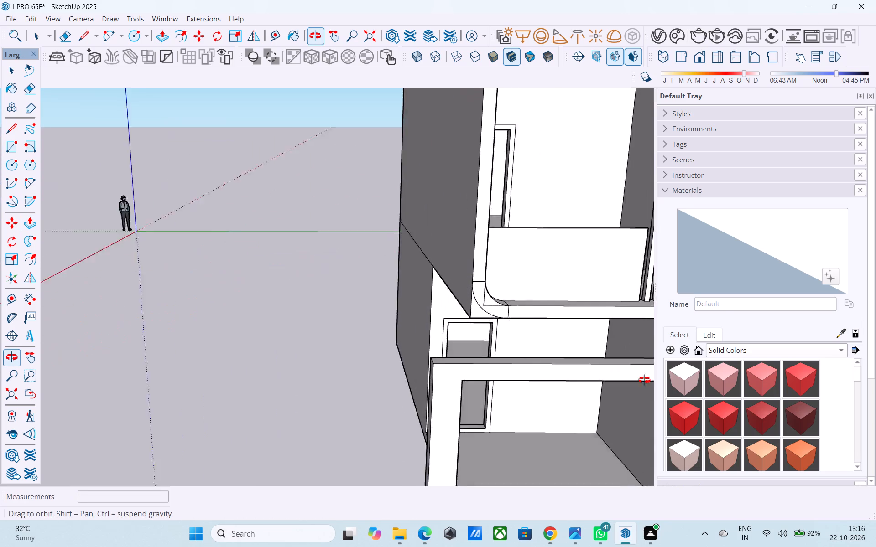
pyautogui.moveTo(644, 380); pyautogui.dragTo(655, 381, button='middle')
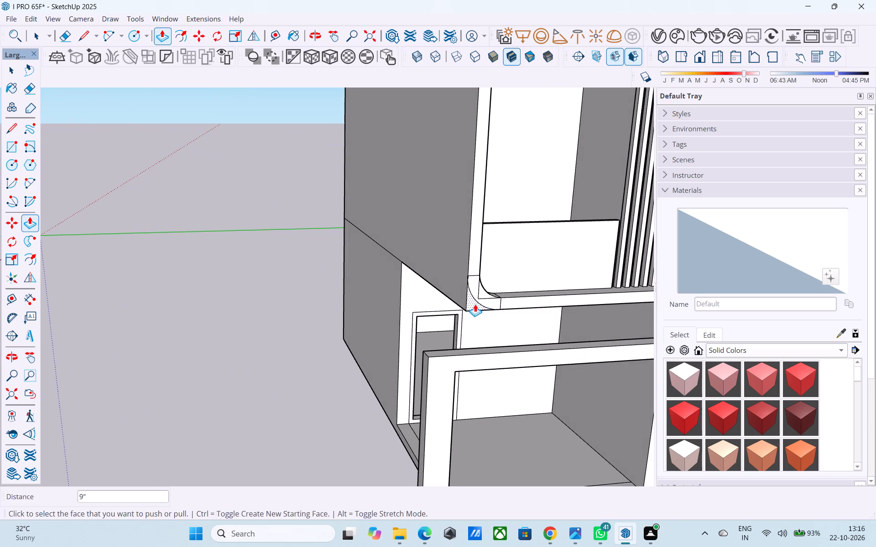
pyautogui.click(475, 304)
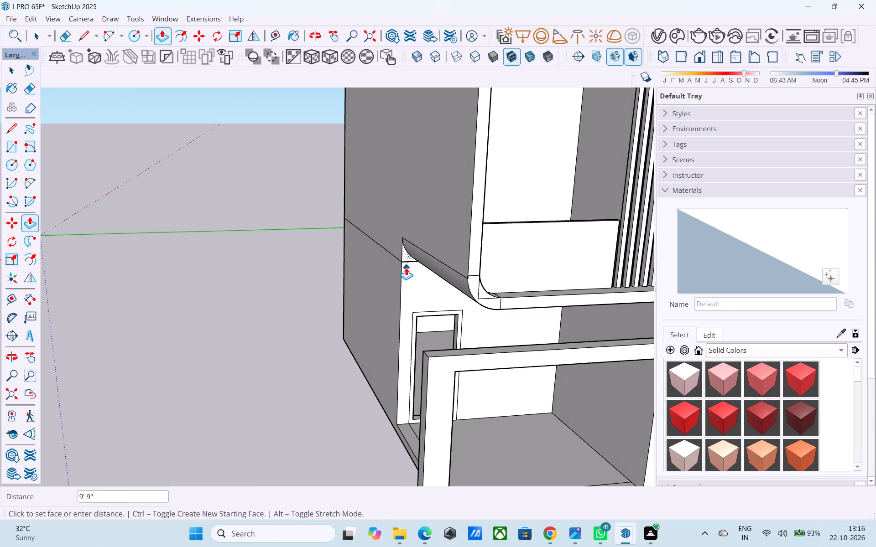
pyautogui.click(406, 268)
# Examine the rounded lower corner of the first-floor balcony along the side wall and above the porch from several angles.
pyautogui.moveTo(443, 271); pyautogui.dragTo(463, 240, button='middle')
pyautogui.scroll(-4, 347, 248)
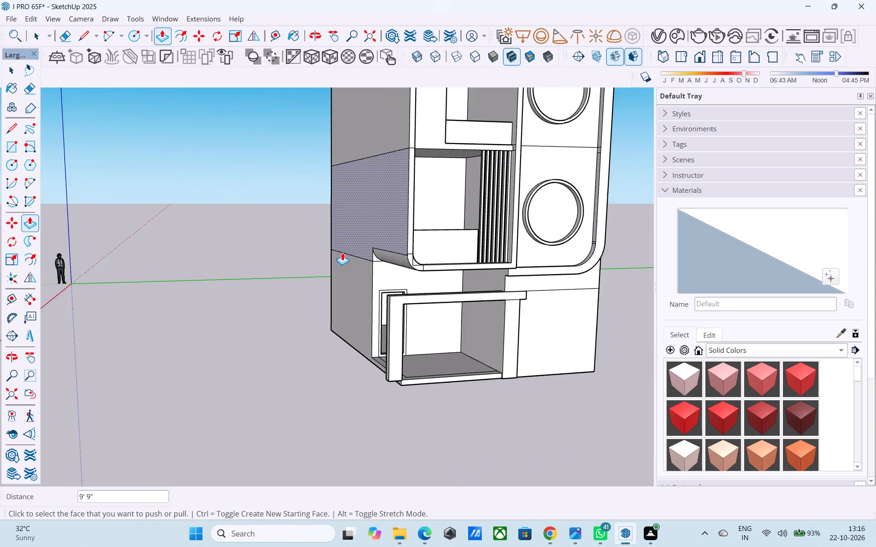
pyautogui.scroll(-9, 342, 253)
pyautogui.moveTo(366, 253); pyautogui.dragTo(354, 252, button='middle')
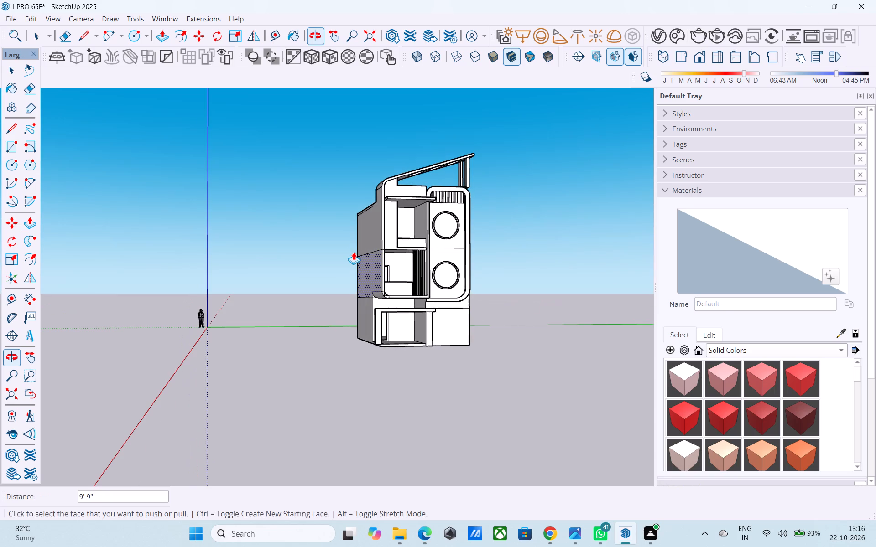
pyautogui.moveTo(354, 257); pyautogui.dragTo(330, 243, button='middle')
pyautogui.scroll(2, 388, 320)
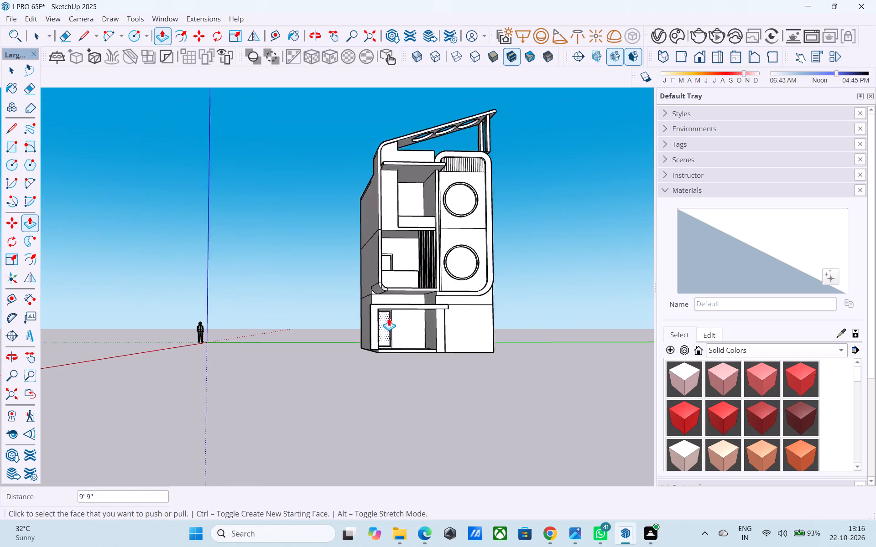
pyautogui.scroll(15, 389, 318)
pyautogui.moveTo(364, 283); pyautogui.dragTo(541, 310, button='middle')
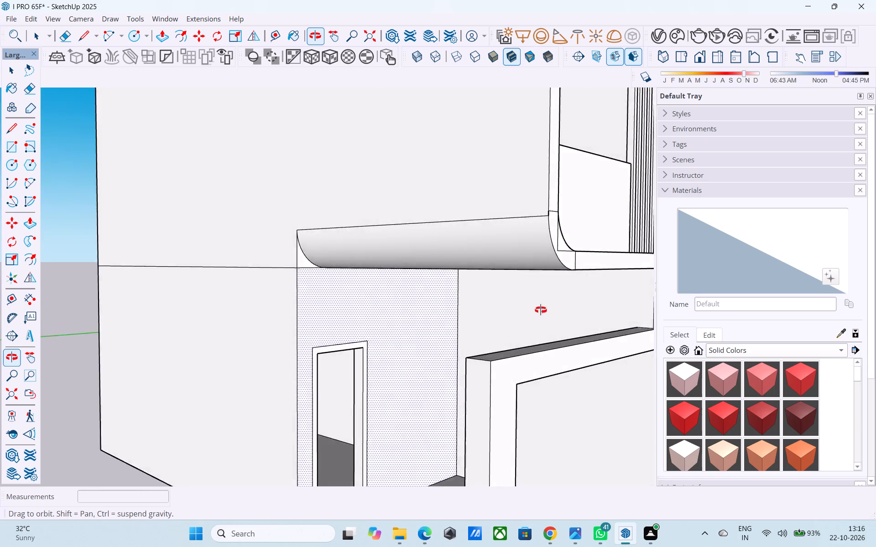
pyautogui.moveTo(541, 310); pyautogui.dragTo(413, 325, button='middle')
pyautogui.scroll(1, 547, 272)
pyautogui.scroll(-4, 352, 279)
pyautogui.scroll(-2, 329, 377)
pyautogui.moveTo(321, 366); pyautogui.dragTo(430, 375, button='middle')
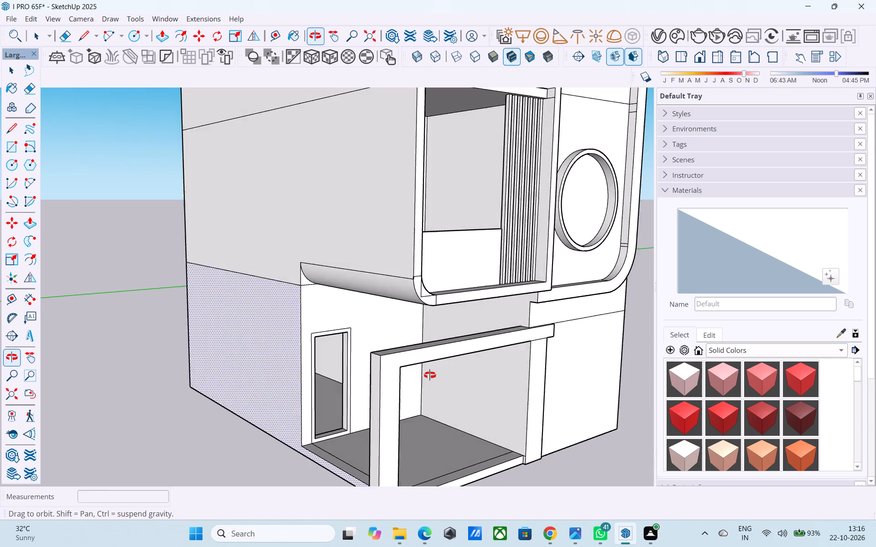
# Push-pull the remaining sliver outside the lower corner arc 17' 3" back along the side wall to the house's rear.
pyautogui.moveTo(430, 375); pyautogui.dragTo(431, 375, button='middle')
pyautogui.scroll(4, 300, 283)
pyautogui.click(300, 277)
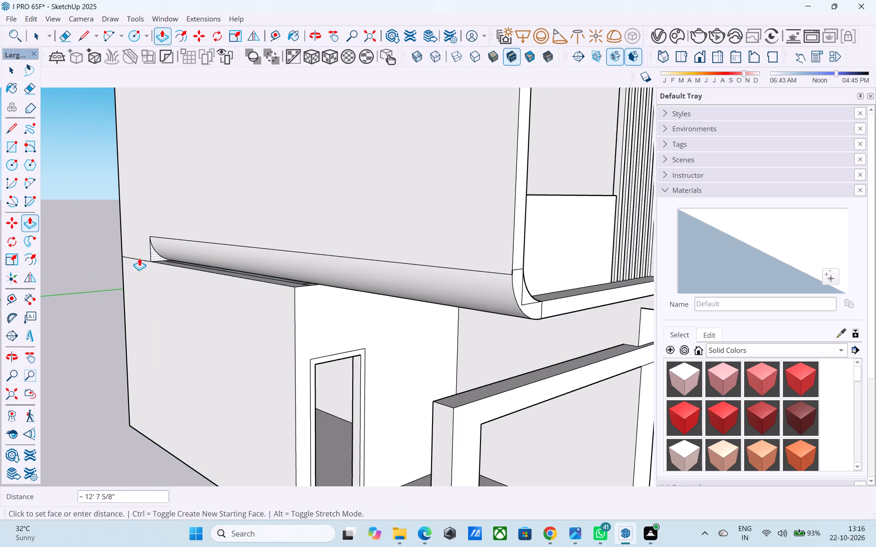
pyautogui.moveTo(112, 253); pyautogui.dragTo(103, 252)
pyautogui.scroll(-3, 307, 274)
pyautogui.moveTo(320, 280); pyautogui.dragTo(157, 264, button='middle')
pyautogui.scroll(-3, 178, 269)
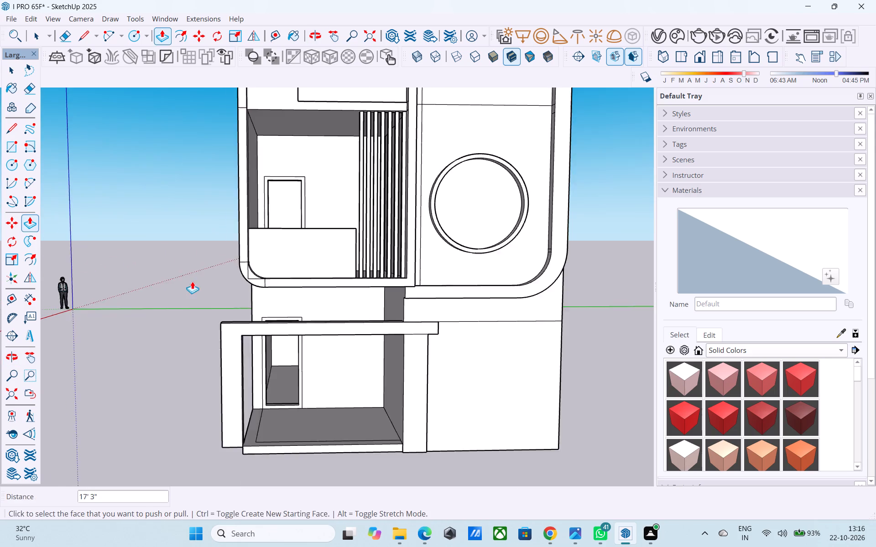
# Erase the leftover square-corner edges and both seam lines on the first-floor balcony frame's rounded lower corner.
pyautogui.moveTo(193, 284); pyautogui.dragTo(336, 347, button='middle')
pyautogui.keyDown('shift'); pyautogui.moveTo(229, 300); pyautogui.dragTo(649, 354, button='middle'); pyautogui.keyUp('shift')
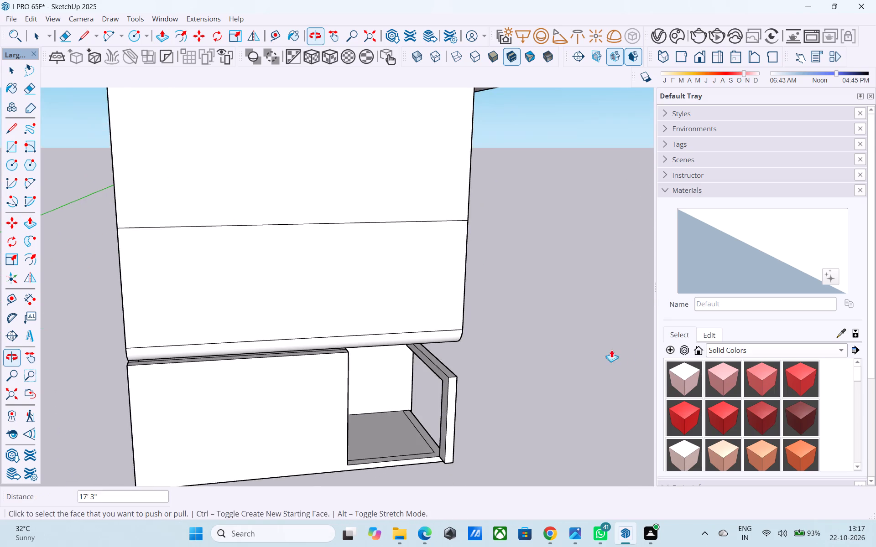
pyautogui.moveTo(337, 348); pyautogui.dragTo(192, 312, button='middle')
pyautogui.keyDown('shift'); pyautogui.moveTo(265, 318); pyautogui.dragTo(340, 336, button='middle'); pyautogui.keyUp('shift')
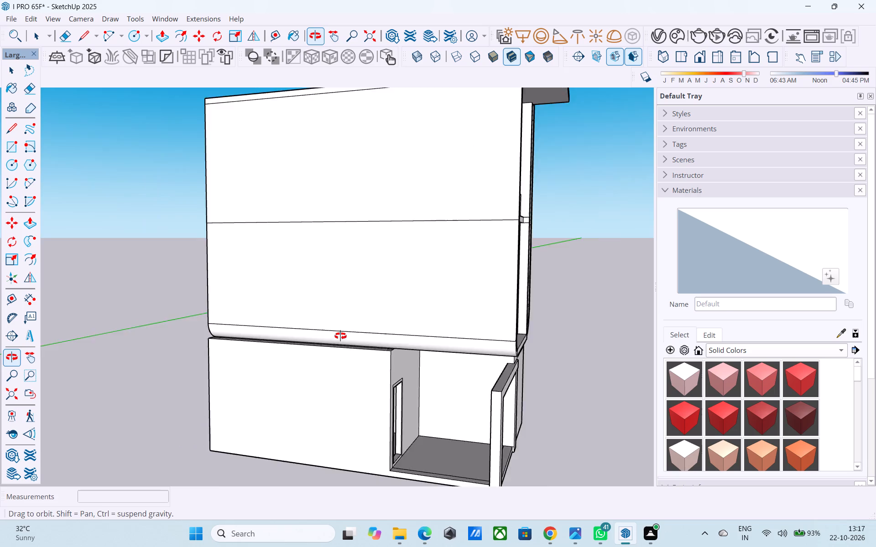
pyautogui.keyDown('shift'); pyautogui.moveTo(340, 336); pyautogui.dragTo(83, 336, button='middle'); pyautogui.keyUp('shift')
pyautogui.moveTo(292, 372); pyautogui.dragTo(270, 355, button='middle')
pyautogui.scroll(7, 275, 357)
pyautogui.press('e')
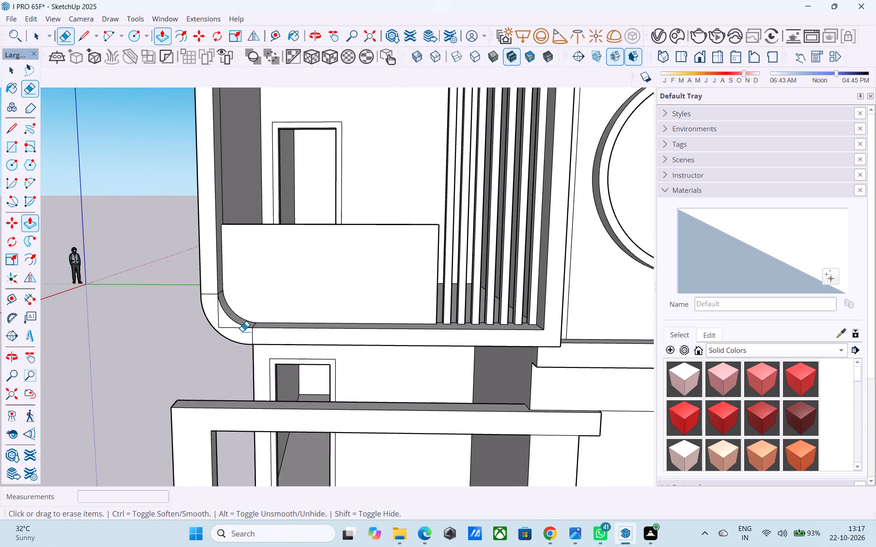
pyautogui.scroll(3, 242, 330)
pyautogui.moveTo(231, 324); pyautogui.dragTo(229, 336)
pyautogui.moveTo(214, 320); pyautogui.dragTo(208, 315)
pyautogui.click(193, 280)
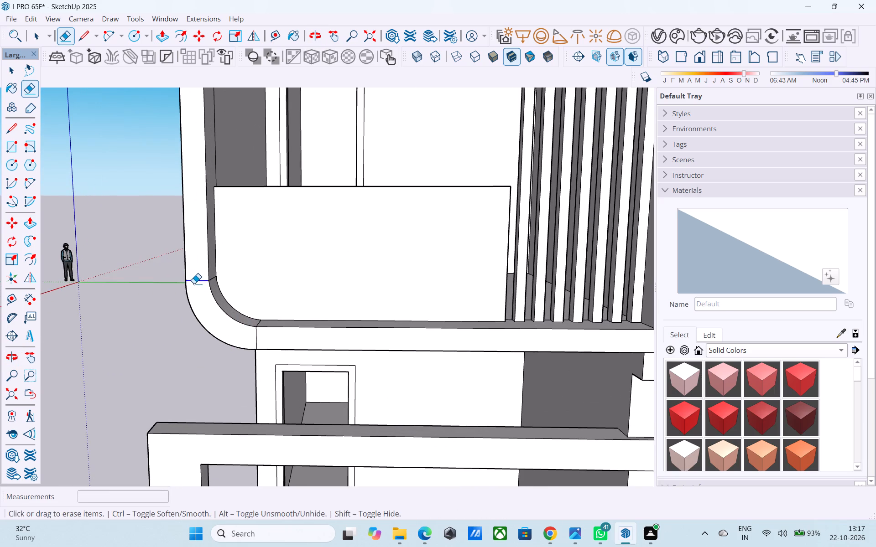
pyautogui.click(256, 341)
# Save the model.
pyautogui.scroll(-14, 256, 352)
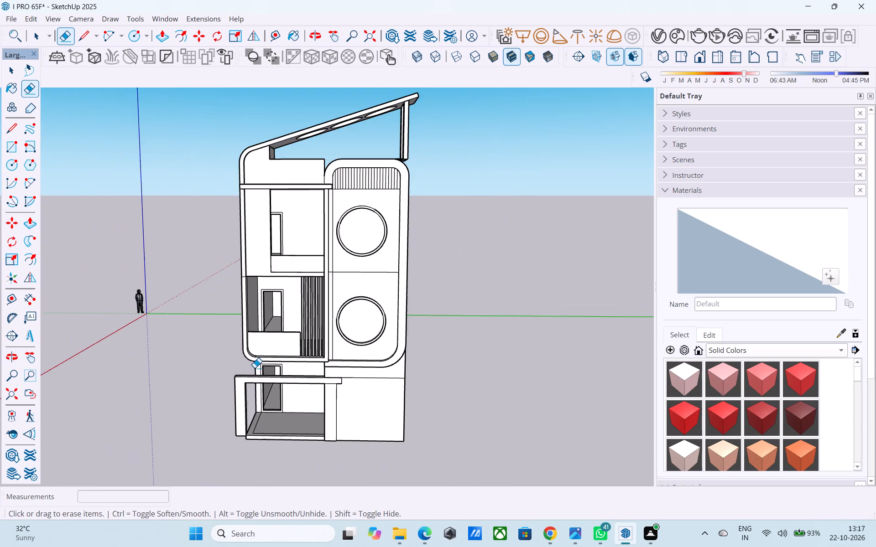
pyautogui.scroll(-1, 255, 368)
pyautogui.moveTo(255, 369); pyautogui.dragTo(255, 354, button='middle')
pyautogui.hotkey('ctrl', 's')
# Examine the whole house from the front, the sides, above and below, including the sloping roof frame.
pyautogui.moveTo(257, 351); pyautogui.dragTo(305, 351, button='middle')
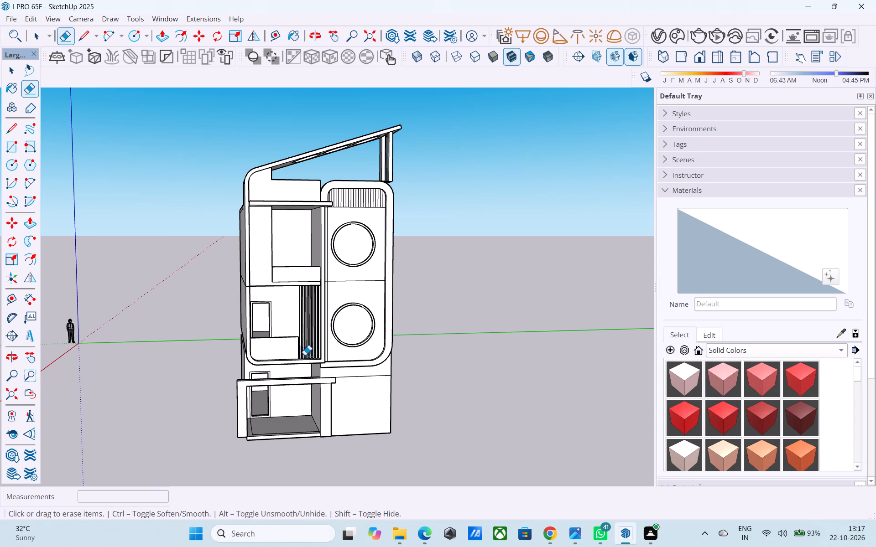
pyautogui.moveTo(350, 410); pyautogui.dragTo(342, 393, button='middle')
pyautogui.scroll(-1, 378, 381)
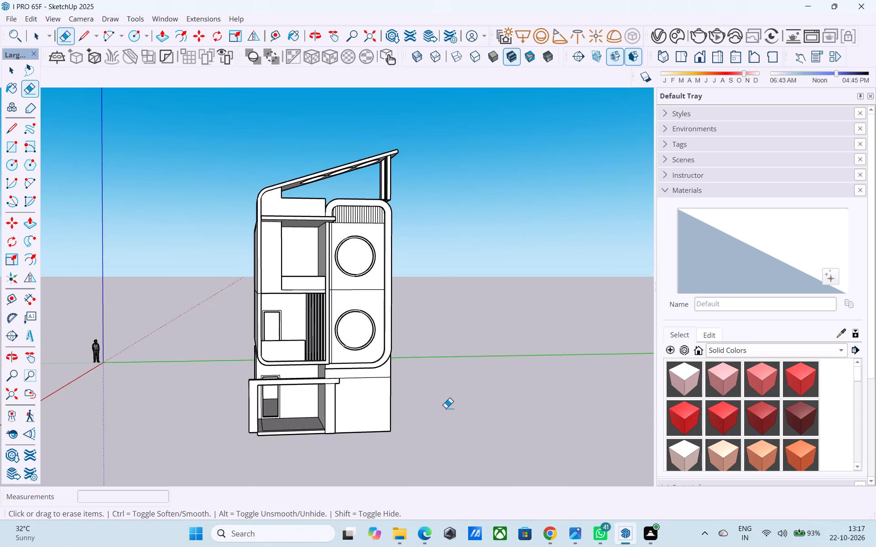
pyautogui.moveTo(473, 401); pyautogui.dragTo(356, 428, button='middle')
pyautogui.scroll(2, 356, 428)
pyautogui.scroll(-3, 356, 428)
pyautogui.moveTo(356, 428); pyautogui.dragTo(499, 361, button='middle')
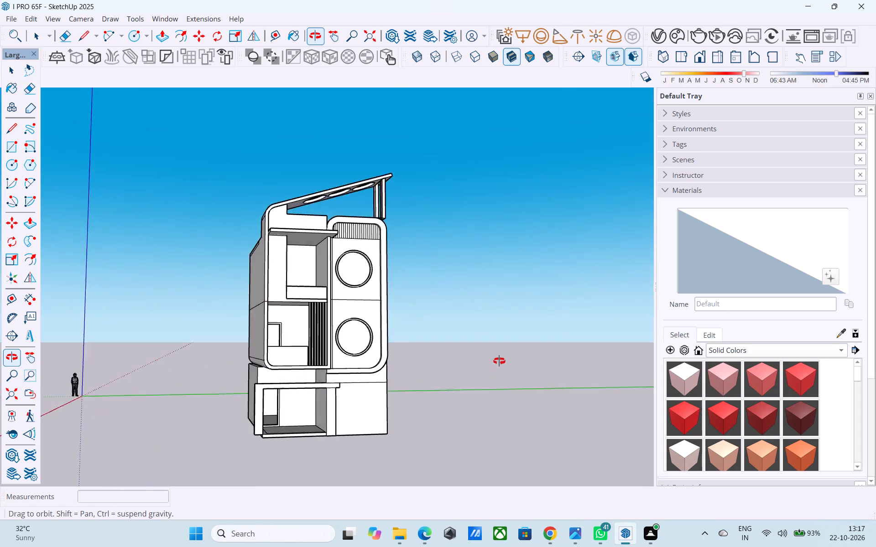
pyautogui.moveTo(499, 361); pyautogui.dragTo(443, 337, button='middle')
pyautogui.scroll(2, 438, 338)
pyautogui.moveTo(437, 339); pyautogui.dragTo(354, 385, button='middle')
pyautogui.moveTo(354, 385); pyautogui.dragTo(384, 380, button='middle')
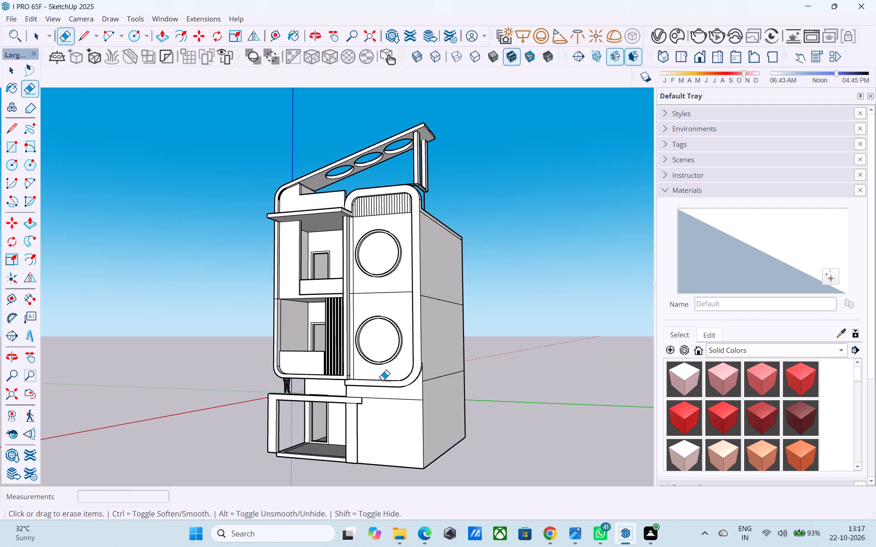
pyautogui.moveTo(382, 380); pyautogui.dragTo(428, 413, button='middle')
pyautogui.moveTo(401, 263); pyautogui.dragTo(412, 346, button='middle')
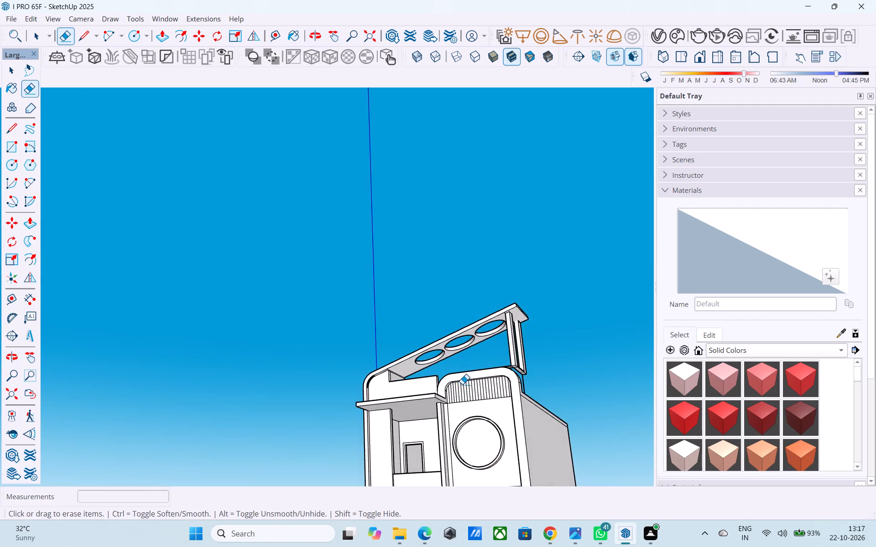
pyautogui.scroll(4, 463, 385)
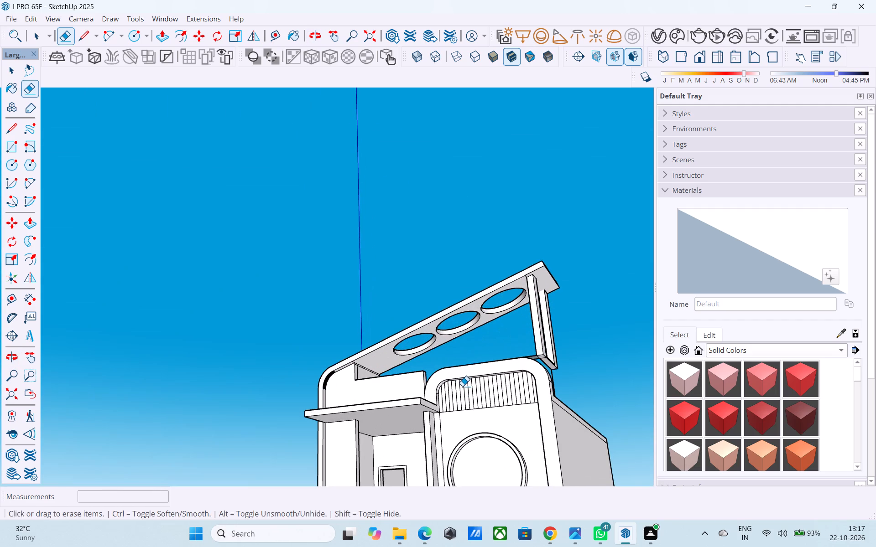
pyautogui.scroll(-3, 462, 386)
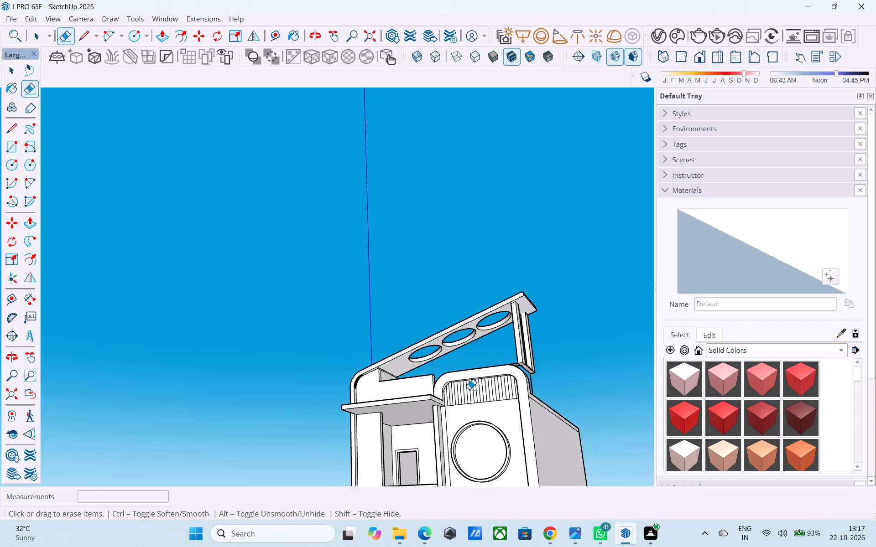
pyautogui.moveTo(450, 375); pyautogui.dragTo(438, 504, button='middle')
pyautogui.scroll(-4, 455, 342)
pyautogui.moveTo(451, 345); pyautogui.dragTo(464, 509, button='middle')
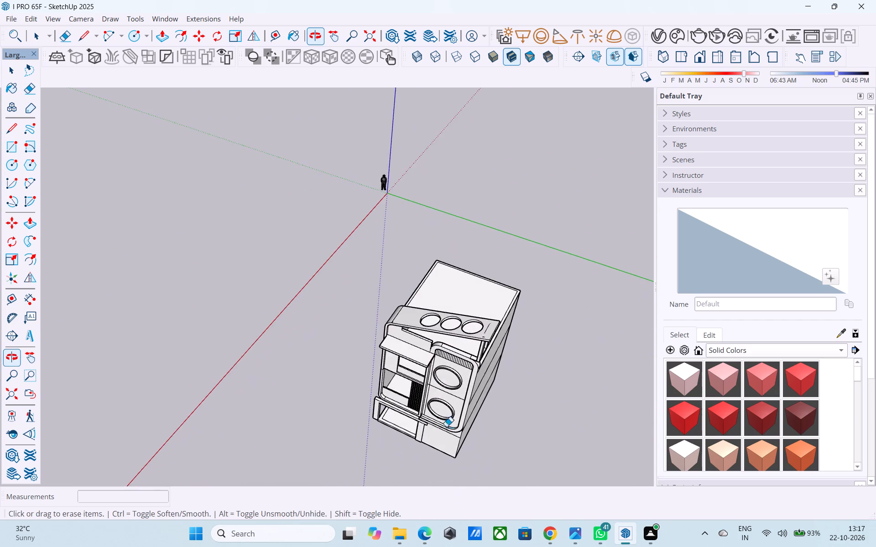
pyautogui.moveTo(435, 362); pyautogui.dragTo(527, 262, button='middle')
pyautogui.scroll(5, 500, 371)
pyautogui.moveTo(464, 417); pyautogui.dragTo(382, 287, button='middle')
pyautogui.scroll(1, 457, 380)
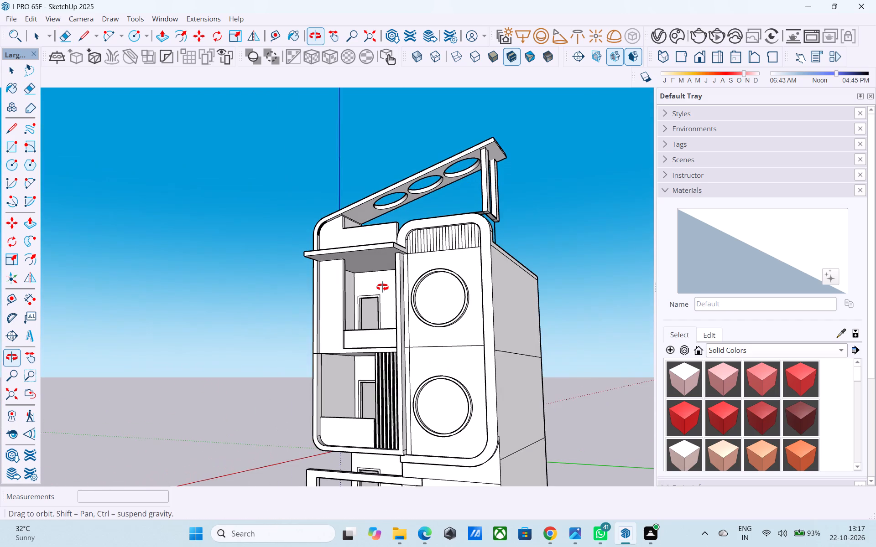
pyautogui.moveTo(382, 287); pyautogui.dragTo(385, 290, button='middle')
pyautogui.moveTo(390, 295); pyautogui.dragTo(472, 364, button='middle')
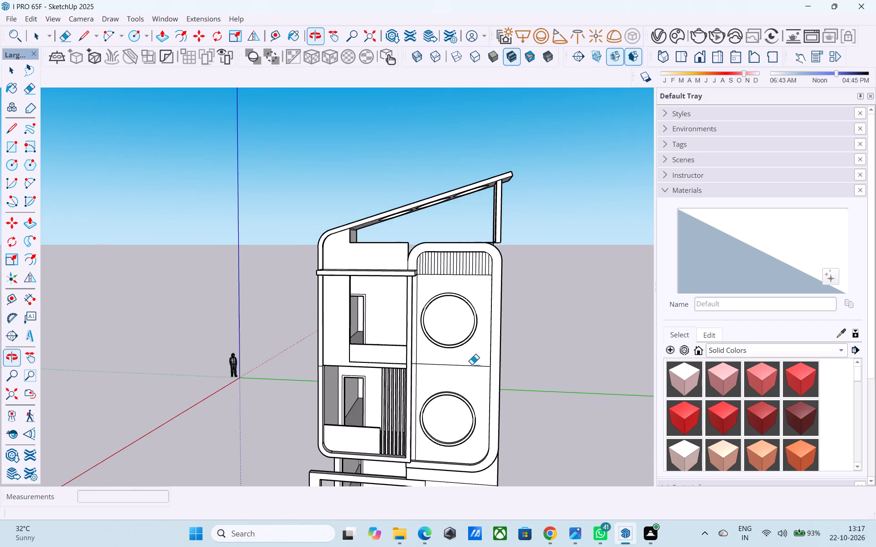
pyautogui.keyDown('shift'); pyautogui.moveTo(471, 364); pyautogui.dragTo(503, 346, button='middle'); pyautogui.keyUp('shift')
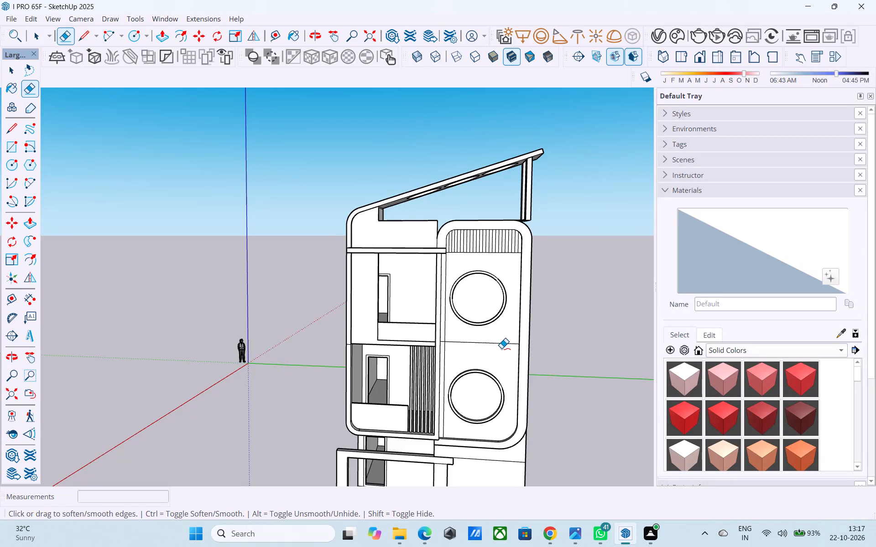
# Save the model again.
pyautogui.hotkey('ctrl', 's')
pyautogui.press('space')
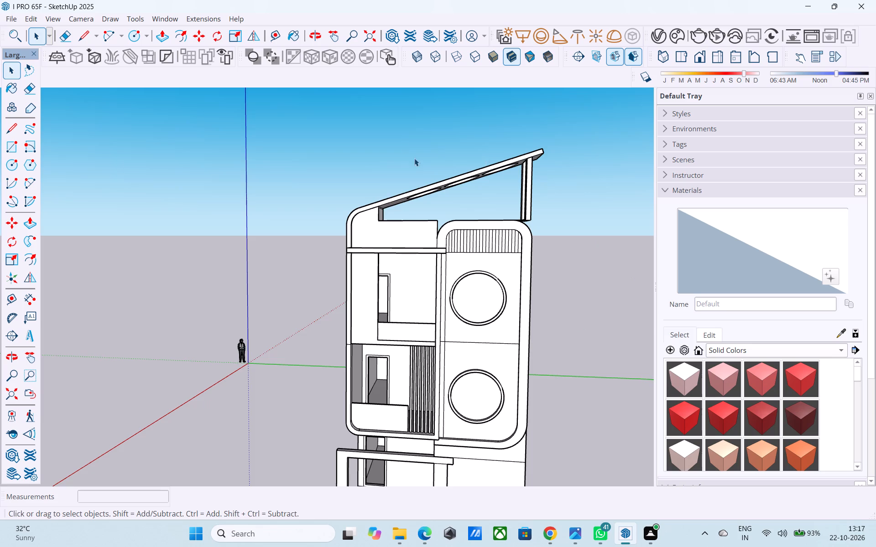
# Draw a vertical line from the plain wall strip's inner edge under the canopy slab up to the top-floor parapet's upper corner.
pyautogui.scroll(-5, 394, 148)
pyautogui.moveTo(374, 160); pyautogui.dragTo(387, 213, button='middle')
pyautogui.scroll(6, 387, 213)
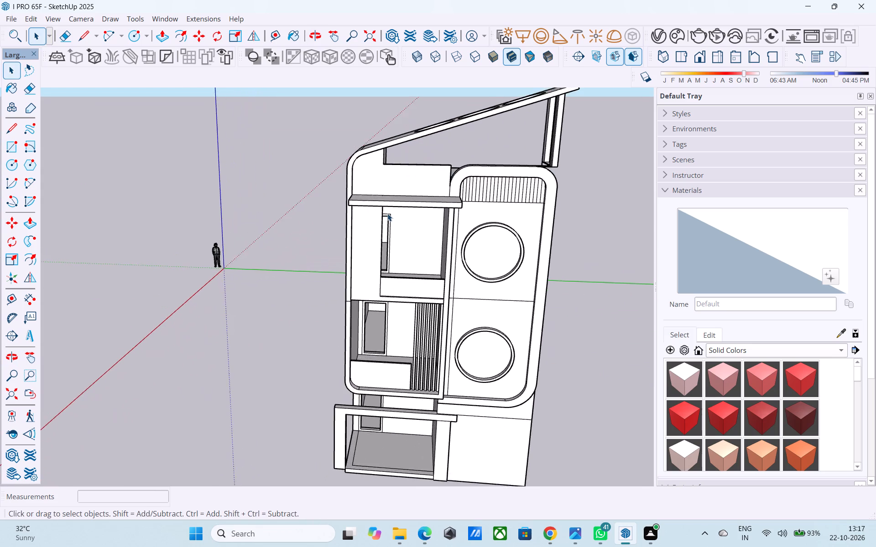
pyautogui.scroll(9, 387, 213)
pyautogui.press('l')
pyautogui.scroll(5, 388, 188)
pyautogui.moveTo(388, 208); pyautogui.dragTo(367, 124, button='middle')
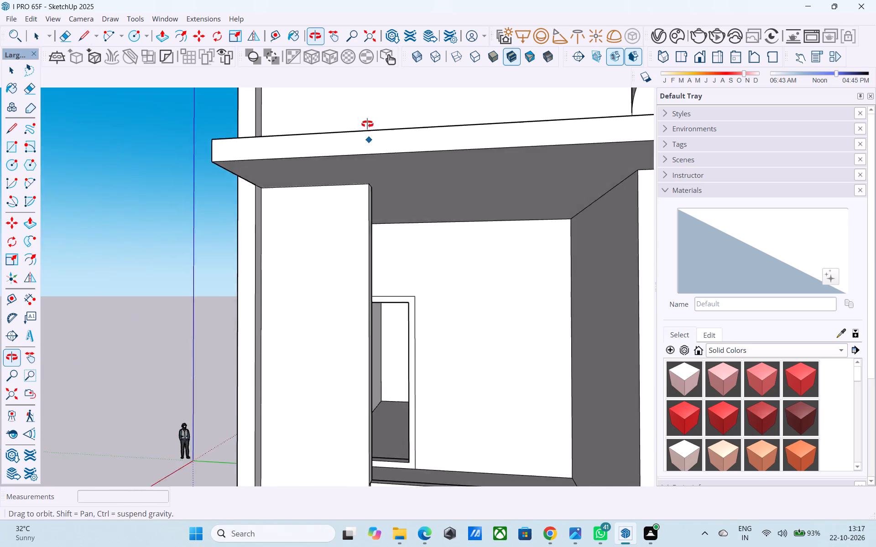
pyautogui.moveTo(367, 124); pyautogui.dragTo(363, 114, button='middle')
pyautogui.scroll(4, 350, 178)
pyautogui.click(373, 185)
pyautogui.scroll(-5, 381, 162)
pyautogui.moveTo(379, 168); pyautogui.dragTo(368, 225, button='middle')
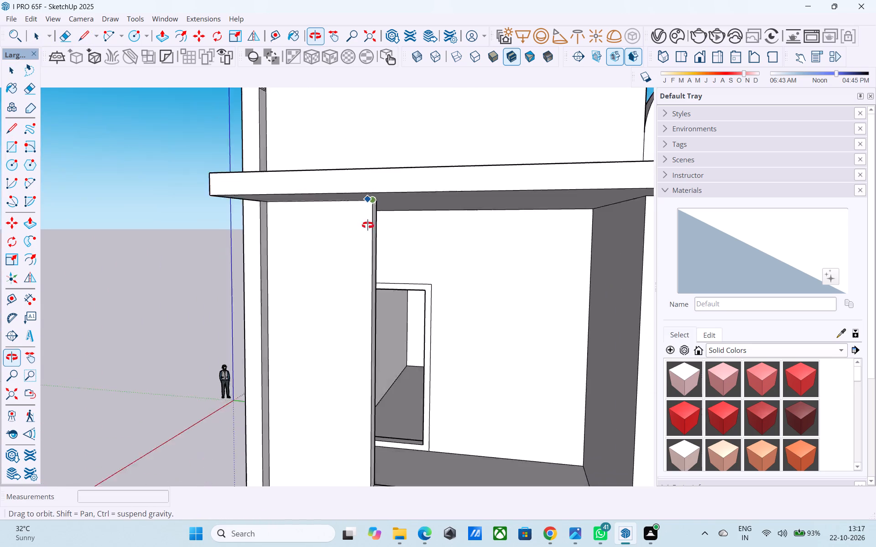
pyautogui.moveTo(368, 225); pyautogui.dragTo(371, 291, button='middle')
pyautogui.click(386, 119)
pyautogui.scroll(-6, 375, 129)
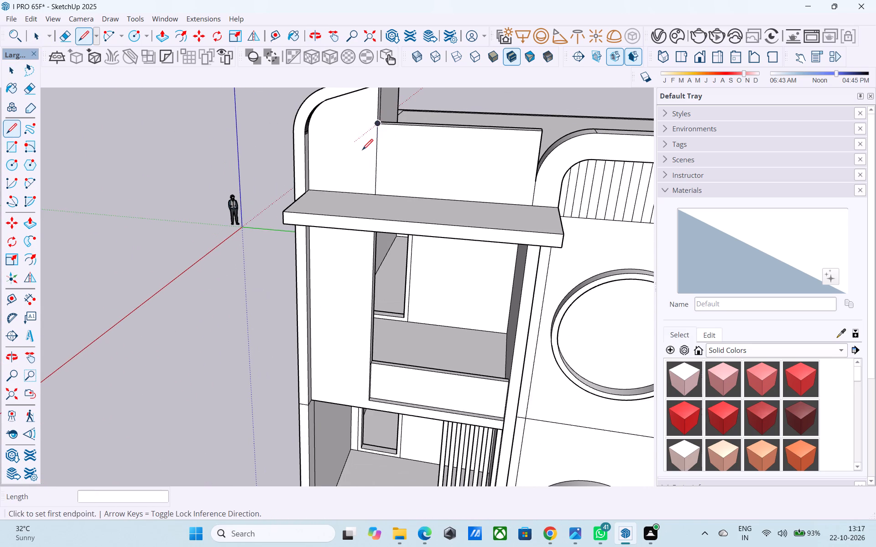
pyautogui.press('space')
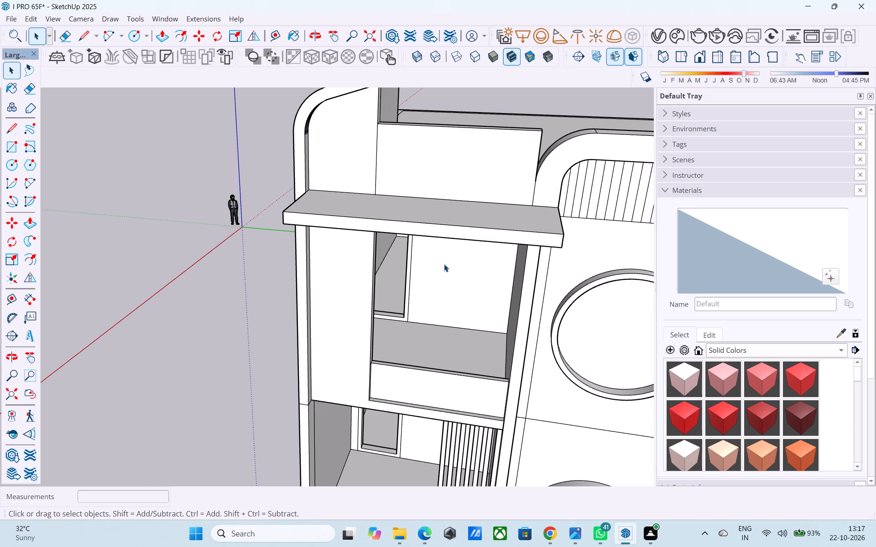
# Paint the plain wall strip above and below the canopy slab with the dark stone material Marble_07_1K.
pyautogui.scroll(1, 499, 280)
pyautogui.click(747, 345)
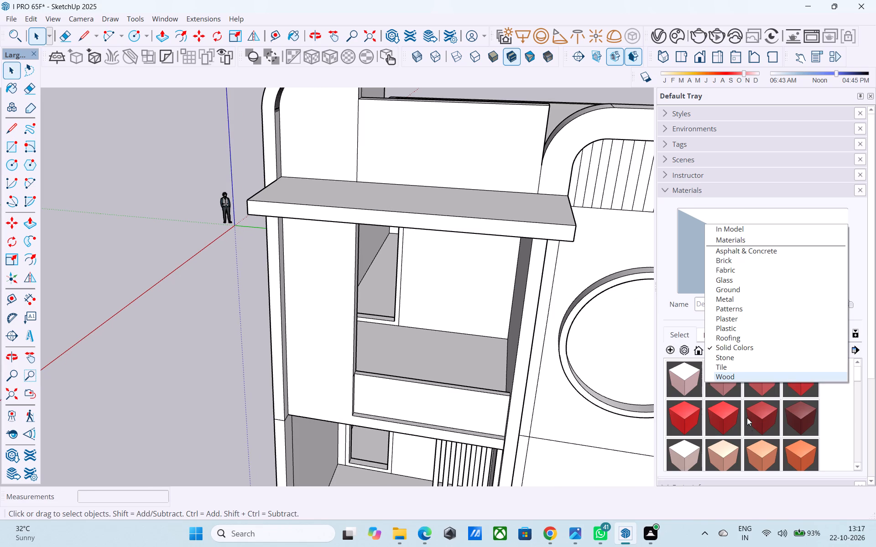
pyautogui.click(749, 356)
pyautogui.click(794, 381)
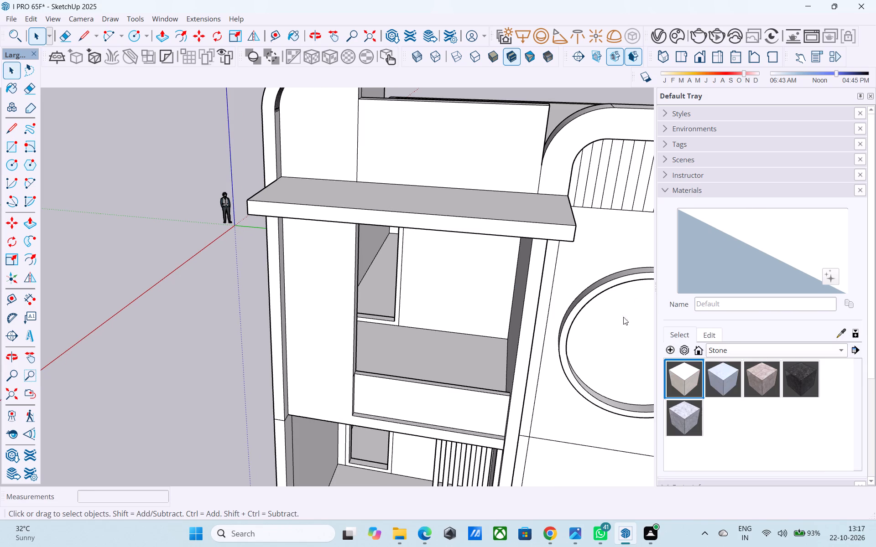
pyautogui.click(341, 123)
pyautogui.click(328, 298)
# Paint the wall strip's narrow side face along the second-floor balcony opening with Marble_07_1K.
pyautogui.scroll(-5, 328, 296)
pyautogui.moveTo(326, 332); pyautogui.dragTo(352, 286, button='middle')
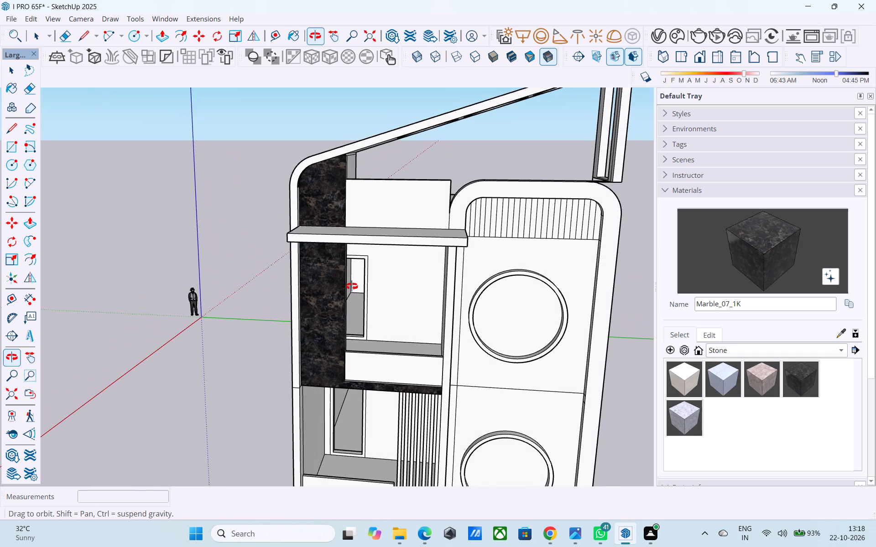
pyautogui.moveTo(352, 286); pyautogui.dragTo(260, 297, button='middle')
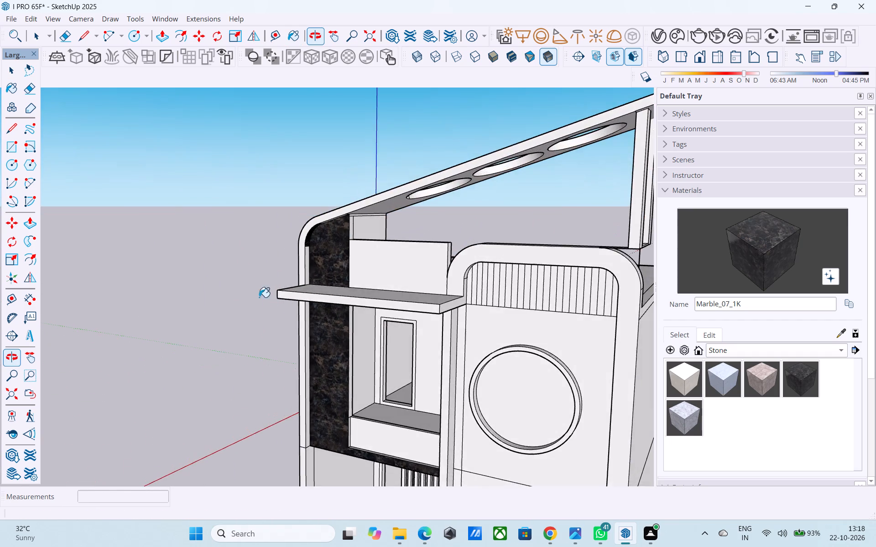
pyautogui.moveTo(357, 334); pyautogui.dragTo(295, 325, button='middle')
pyautogui.moveTo(338, 339); pyautogui.dragTo(294, 330, button='middle')
pyautogui.scroll(2, 381, 329)
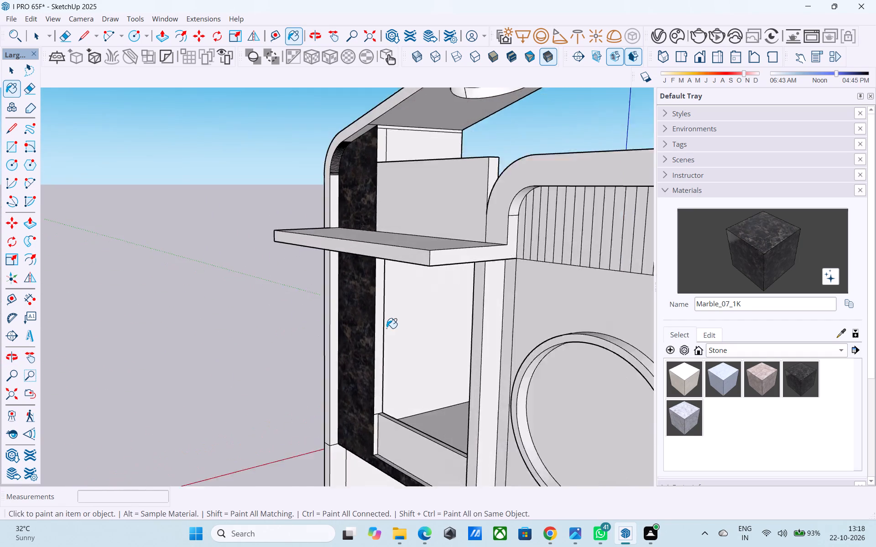
pyautogui.scroll(5, 386, 328)
pyautogui.click(377, 316)
# Paint the remaining narrow return faces around the second-floor balcony parapet with Marble_07_1K.
pyautogui.scroll(-4, 376, 312)
pyautogui.moveTo(371, 328); pyautogui.dragTo(376, 267, button='middle')
pyautogui.scroll(6, 396, 388)
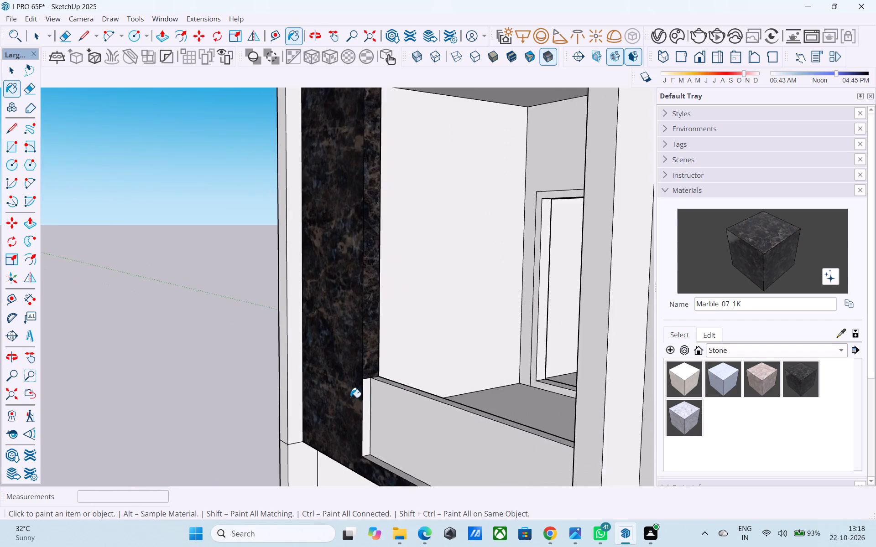
pyautogui.scroll(2, 350, 397)
pyautogui.click(373, 385)
pyautogui.scroll(-12, 359, 353)
pyautogui.moveTo(355, 374); pyautogui.dragTo(329, 353, button='middle')
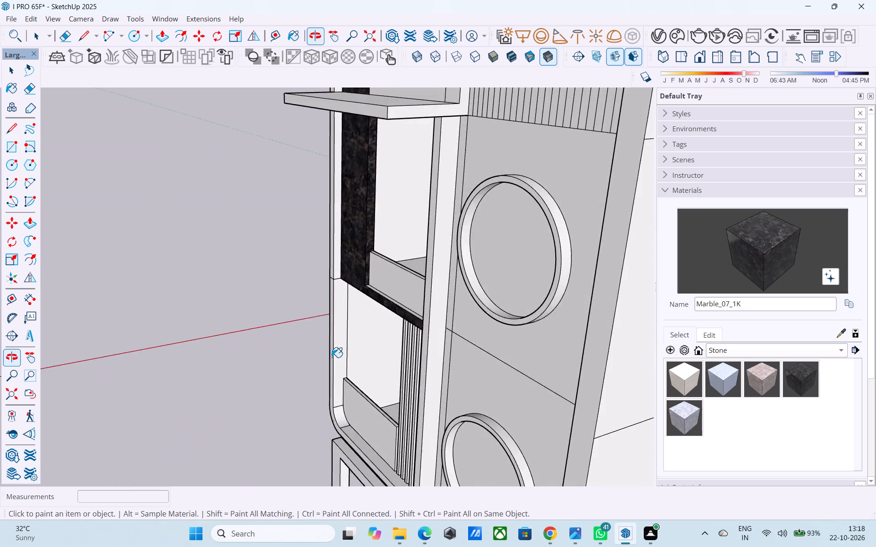
pyautogui.scroll(11, 369, 347)
pyautogui.click(453, 283)
# Paint the narrow side return and the band beneath the sloping roof at the top-floor opening with Marble_07_1K.
pyautogui.scroll(-5, 352, 299)
pyautogui.moveTo(325, 310); pyautogui.dragTo(554, 279, button='middle')
pyautogui.scroll(-2, 494, 286)
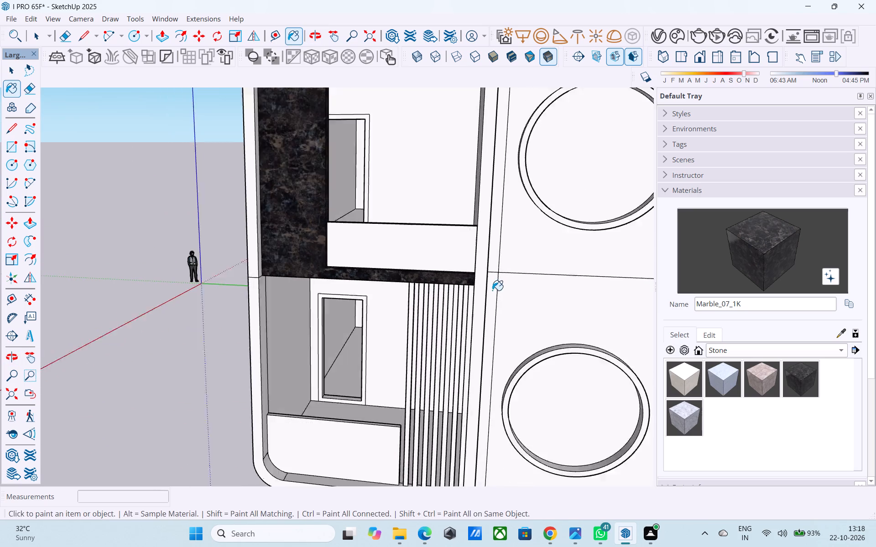
pyautogui.scroll(-4, 492, 290)
pyautogui.keyDown('shift'); pyautogui.moveTo(479, 317); pyautogui.dragTo(487, 463, button='middle'); pyautogui.keyUp('shift')
pyautogui.keyDown('shift'); pyautogui.moveTo(507, 329); pyautogui.dragTo(355, 365, button='middle'); pyautogui.keyUp('shift')
pyautogui.scroll(7, 365, 255)
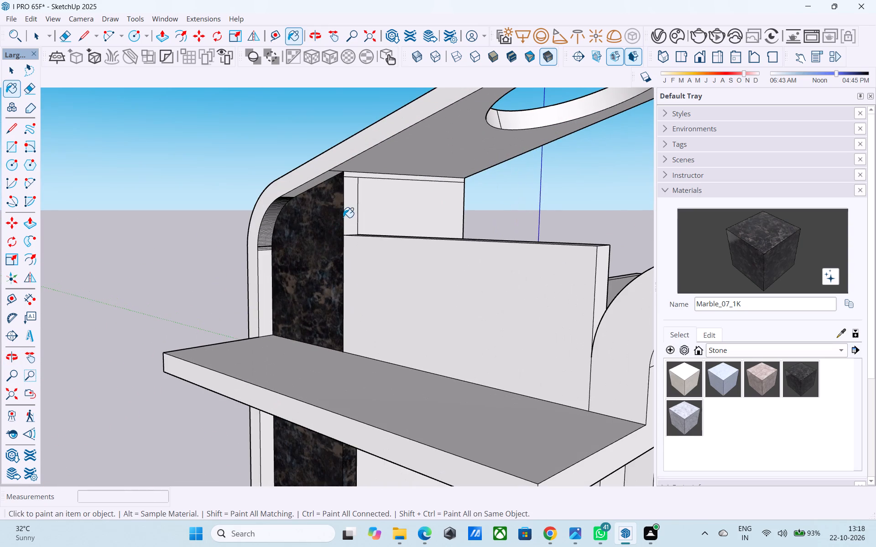
pyautogui.click(343, 217)
pyautogui.click(347, 215)
pyautogui.moveTo(290, 257); pyautogui.dragTo(277, 307, button='middle')
pyautogui.scroll(8, 359, 194)
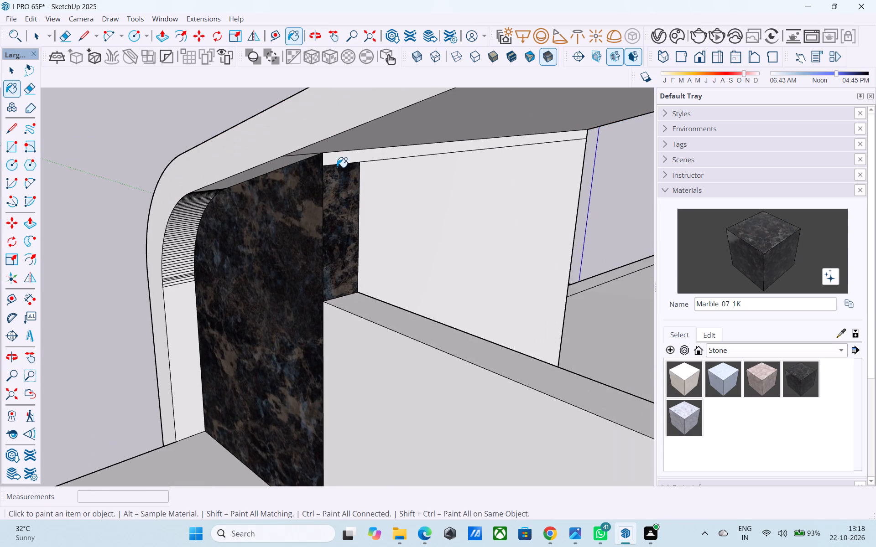
pyautogui.click(339, 161)
pyautogui.moveTo(288, 227); pyautogui.dragTo(329, 215, button='middle')
pyautogui.scroll(1, 329, 215)
pyautogui.scroll(-5, 333, 216)
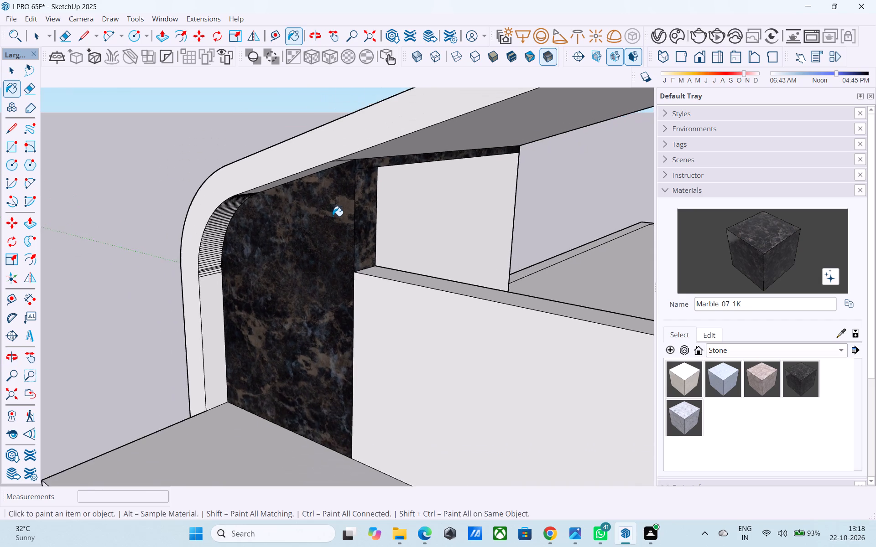
# Draw a 10' 6" vertical line down the middle of the dark marble wall strip below the canopy slab.
pyautogui.keyDown('shift'); pyautogui.moveTo(333, 216); pyautogui.dragTo(449, 209, button='middle'); pyautogui.keyUp('shift')
pyautogui.scroll(-4, 409, 222)
pyautogui.moveTo(418, 303); pyautogui.dragTo(256, 258, button='middle')
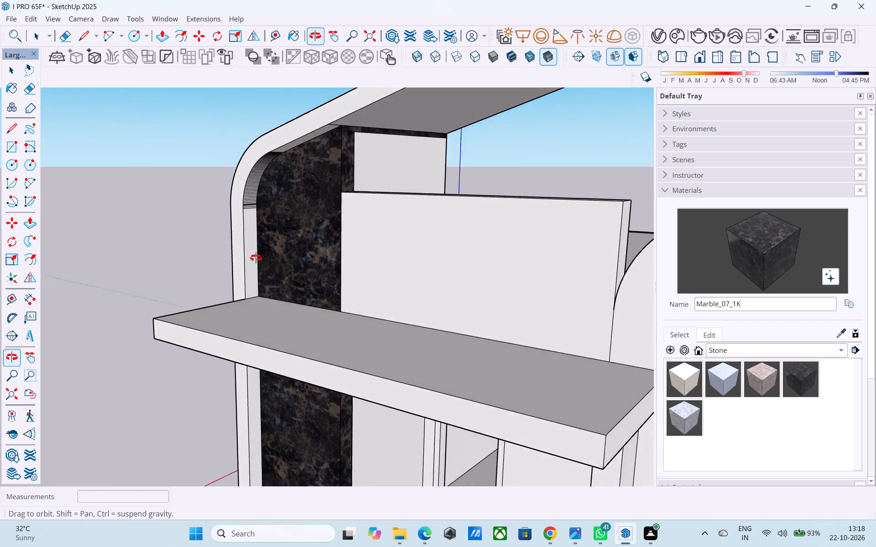
pyautogui.moveTo(256, 258); pyautogui.dragTo(389, 254, button='middle')
pyautogui.scroll(-5, 390, 243)
pyautogui.keyDown('shift'); pyautogui.moveTo(377, 261); pyautogui.dragTo(389, 206, button='middle'); pyautogui.keyUp('shift')
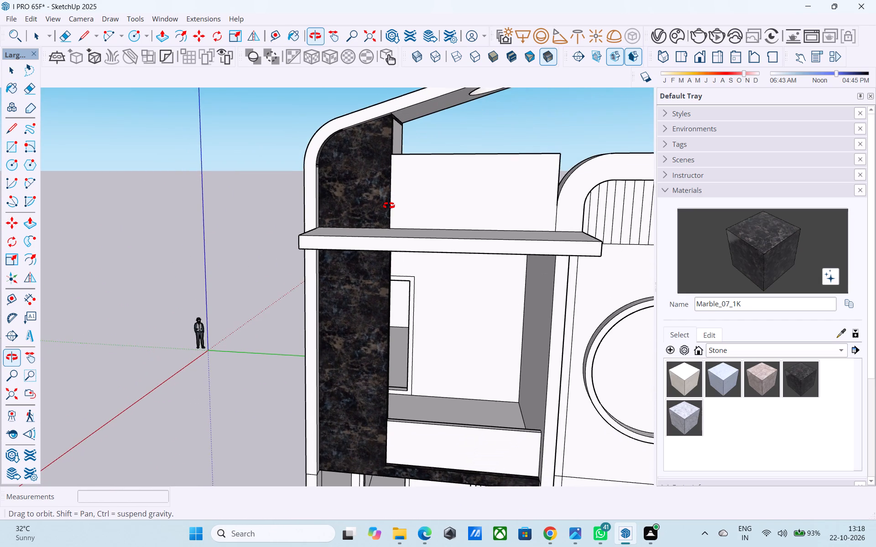
pyautogui.keyDown('shift'); pyautogui.moveTo(389, 206); pyautogui.dragTo(393, 196, button='middle'); pyautogui.keyUp('shift')
pyautogui.moveTo(375, 294); pyautogui.dragTo(384, 223, button='middle')
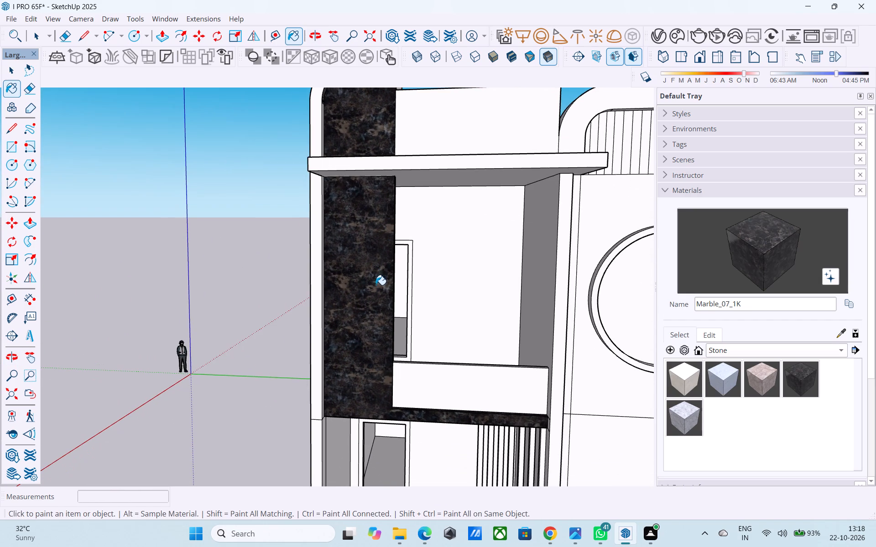
pyautogui.press('l')
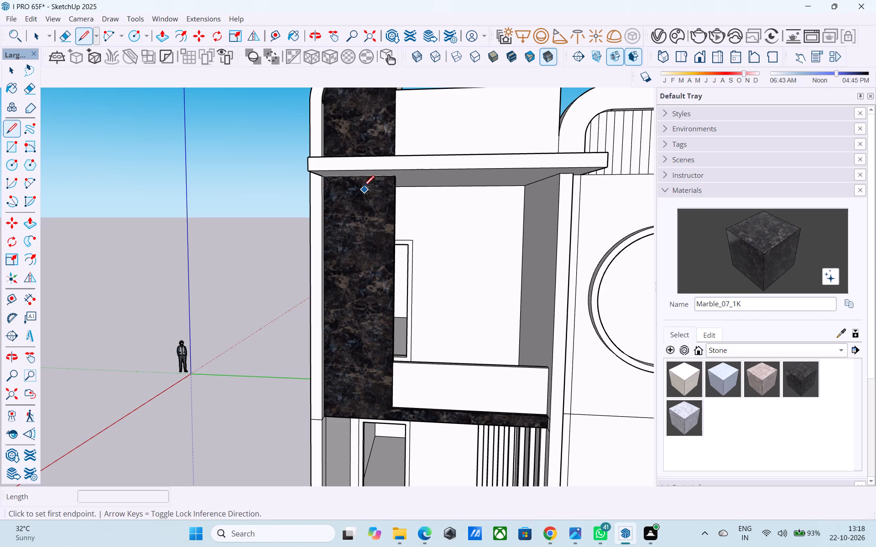
pyautogui.click(359, 178)
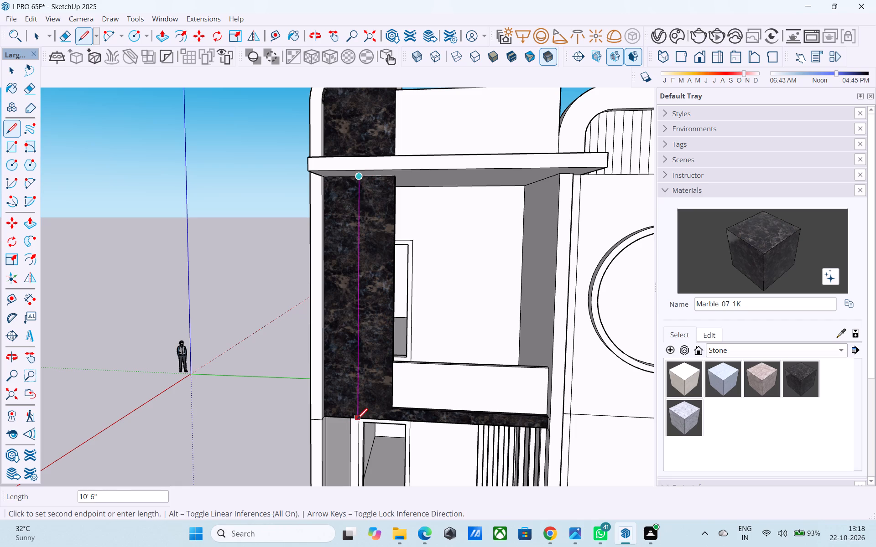
pyautogui.click(359, 420)
# Copy the vertical line 1" toward the outer frame, and copy that new line 2" back across the original.
pyautogui.press('space')
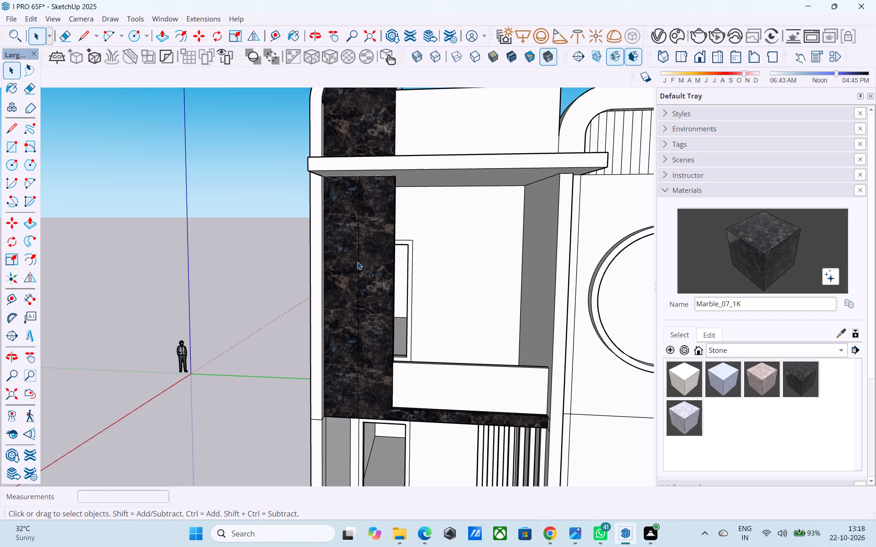
pyautogui.click(359, 262)
pyautogui.press('m')
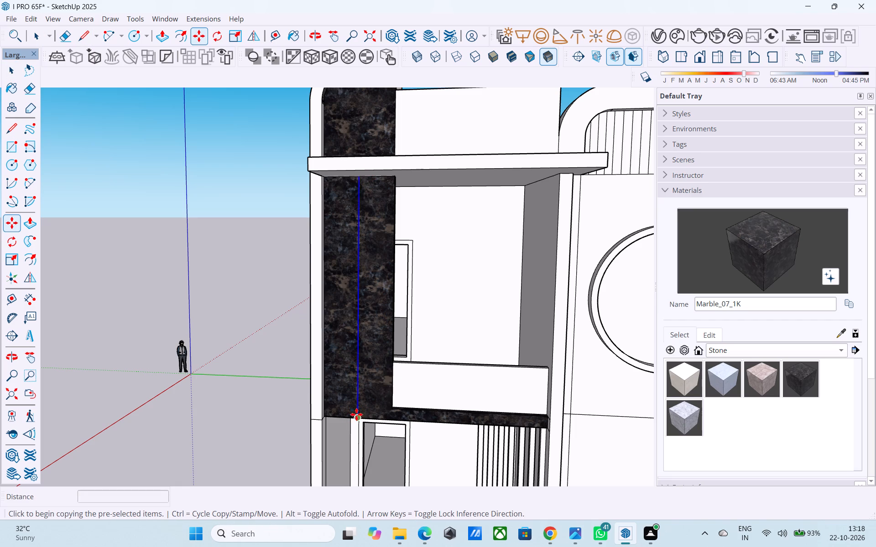
pyautogui.click(360, 417)
pyautogui.write('1"')
pyautogui.press('Return')
pyautogui.scroll(8, 364, 417)
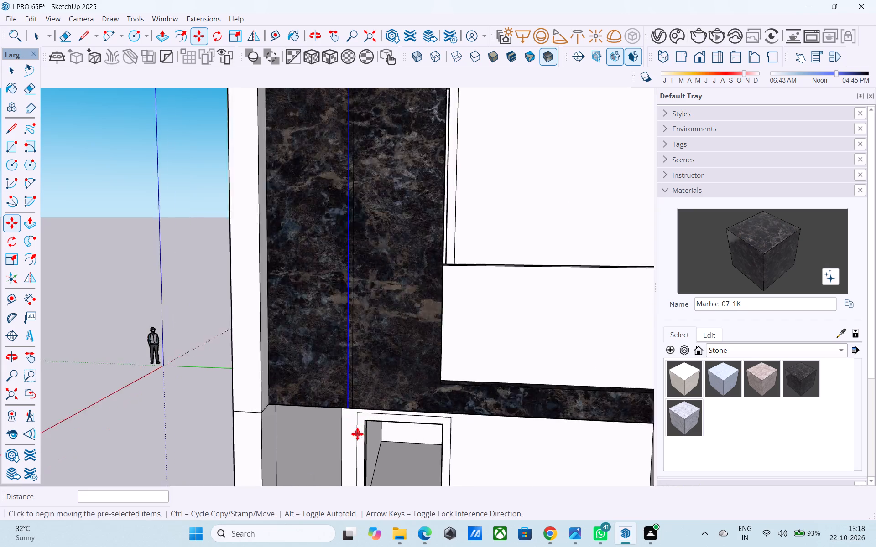
pyautogui.scroll(3, 357, 434)
pyautogui.click(325, 362)
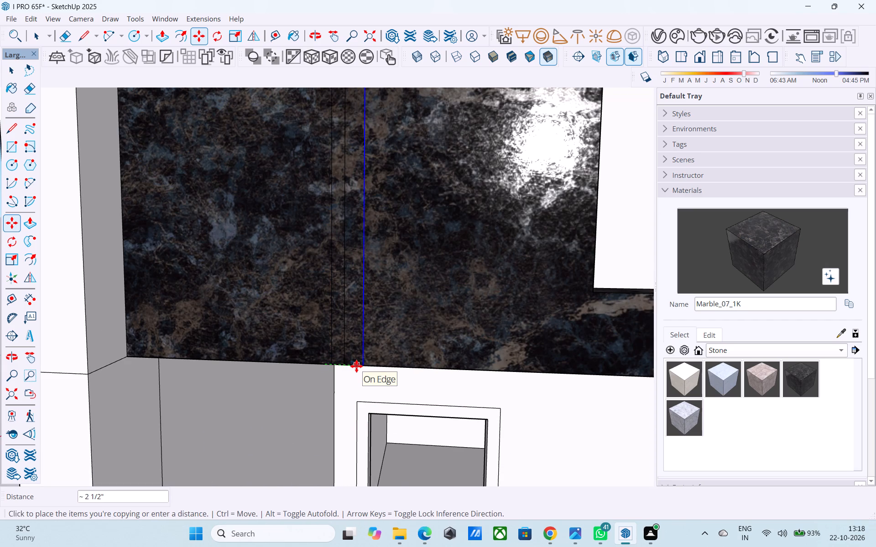
pyautogui.write('2"')
pyautogui.press('Return')
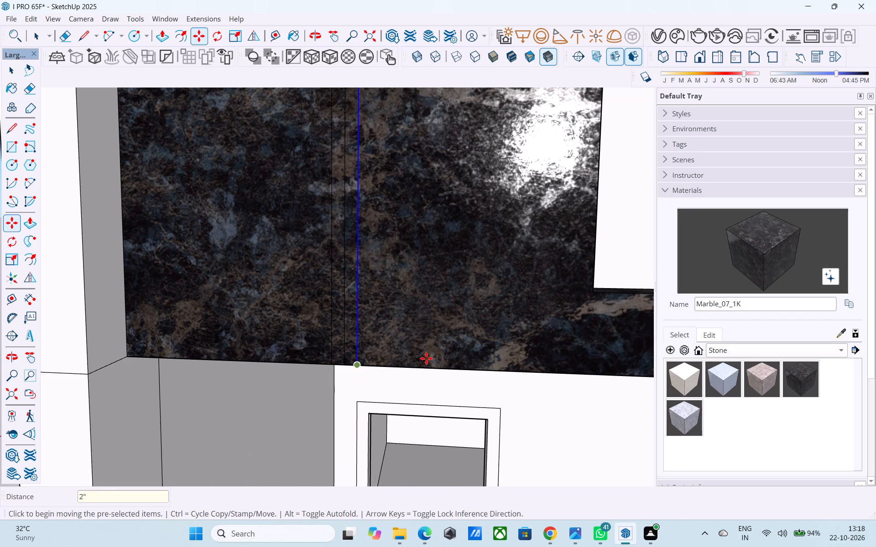
# Paint the two narrow bands between the vertical lines with the solid color D05_Goldenrod_Hue.
pyautogui.click(723, 344)
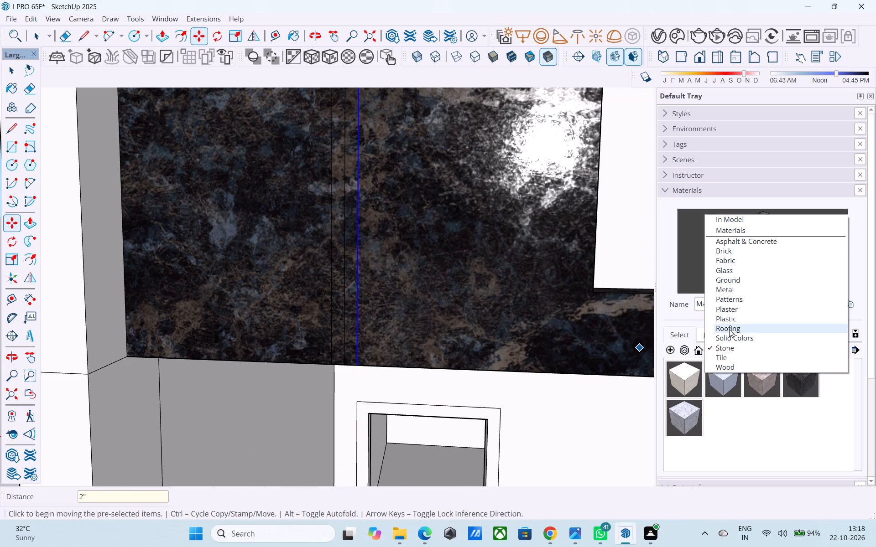
pyautogui.click(731, 338)
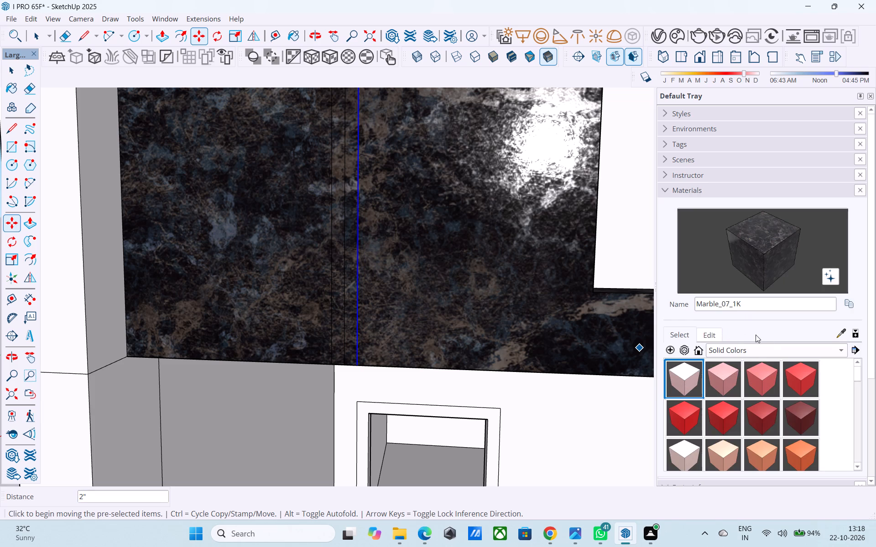
pyautogui.scroll(-6, 756, 403)
pyautogui.scroll(2, 754, 408)
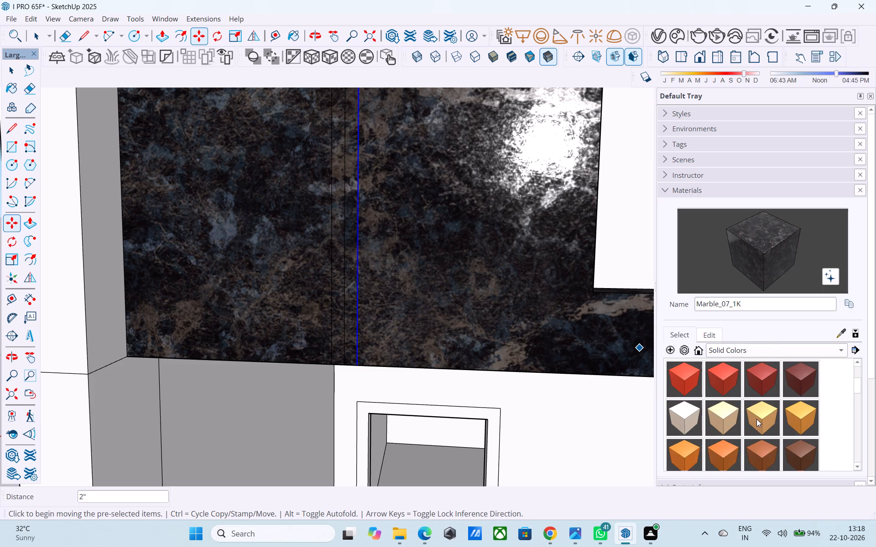
pyautogui.scroll(-2, 756, 419)
pyautogui.click(685, 455)
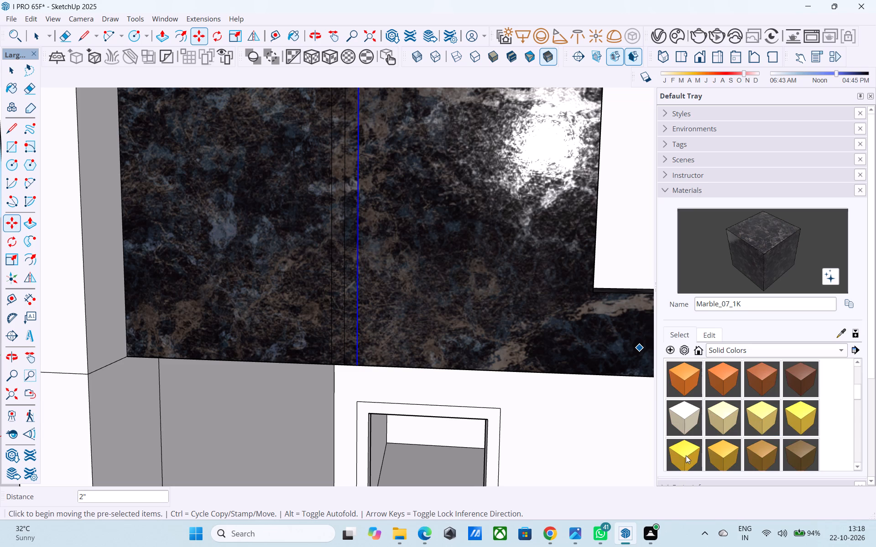
pyautogui.scroll(3, 339, 327)
pyautogui.click(341, 325)
pyautogui.click(352, 324)
pyautogui.scroll(-6, 353, 433)
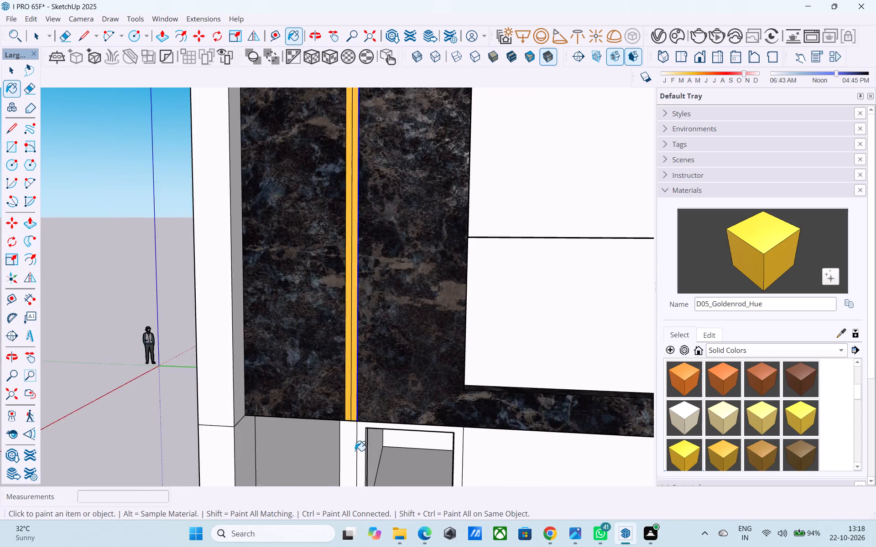
# Draw a vertical line about 4' 7" long, continuing the gold strip's edge nearest the outer frame up to the sloping roof.
pyautogui.scroll(-10, 355, 451)
pyautogui.moveTo(377, 346); pyautogui.dragTo(360, 300, button='middle')
pyautogui.scroll(7, 342, 271)
pyautogui.scroll(1, 357, 310)
pyautogui.moveTo(357, 310); pyautogui.dragTo(373, 280, button='middle')
pyautogui.press('l')
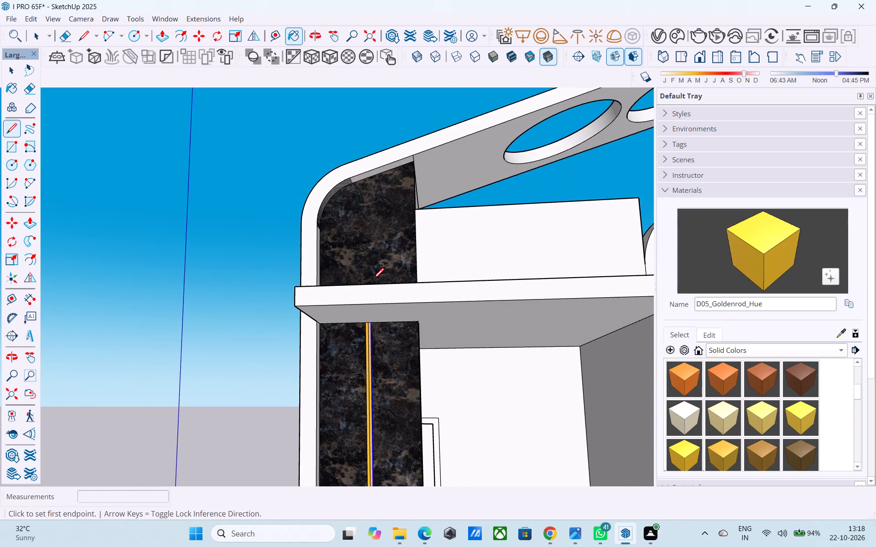
pyautogui.scroll(5, 355, 332)
pyautogui.click(372, 314)
pyautogui.scroll(-2, 389, 207)
pyautogui.moveTo(388, 209); pyautogui.dragTo(373, 272, button='middle')
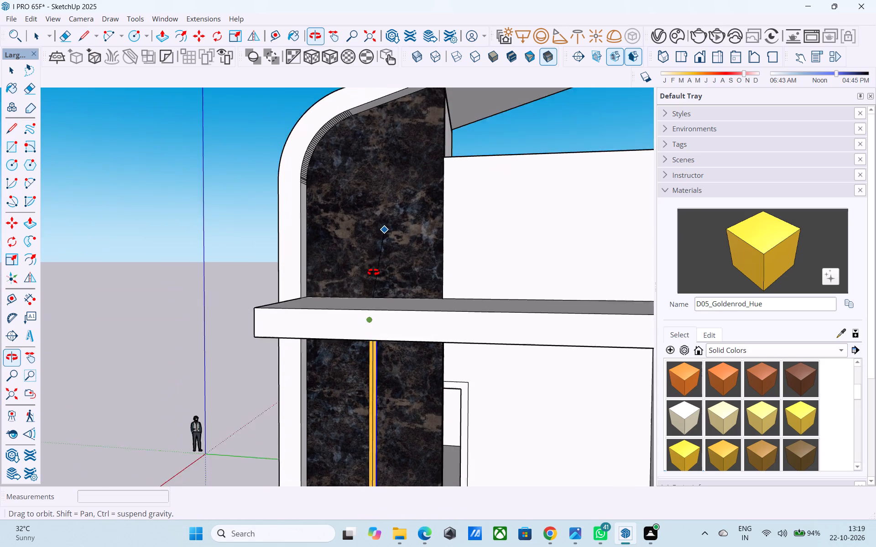
pyautogui.moveTo(373, 272); pyautogui.dragTo(369, 299, button='middle')
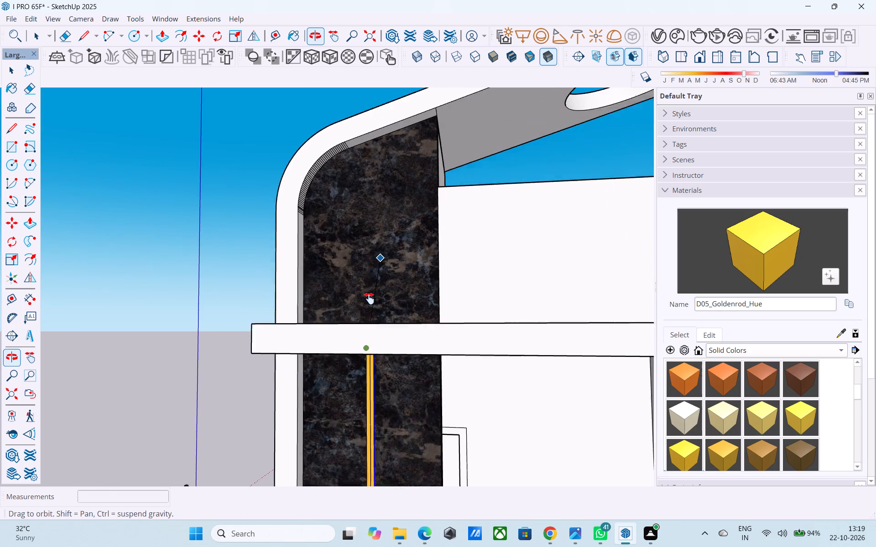
pyautogui.moveTo(369, 299); pyautogui.dragTo(364, 326, button='middle')
pyautogui.scroll(2, 359, 220)
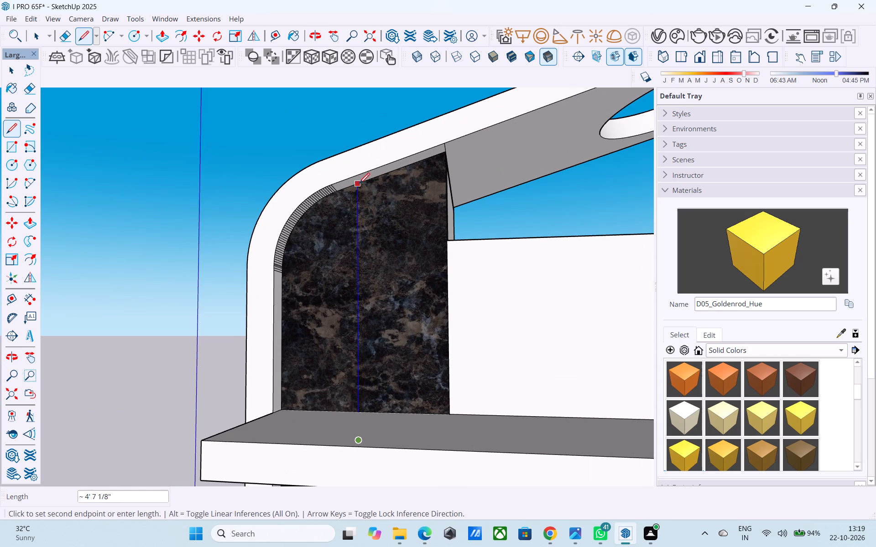
pyautogui.click(359, 185)
# Draw a vertical line continuing the gold strip's opposite edge, on the balcony side, up the marble wall to the sloping roof.
pyautogui.scroll(-5, 358, 178)
pyautogui.moveTo(355, 346); pyautogui.dragTo(346, 322, button='middle')
pyautogui.scroll(8, 361, 343)
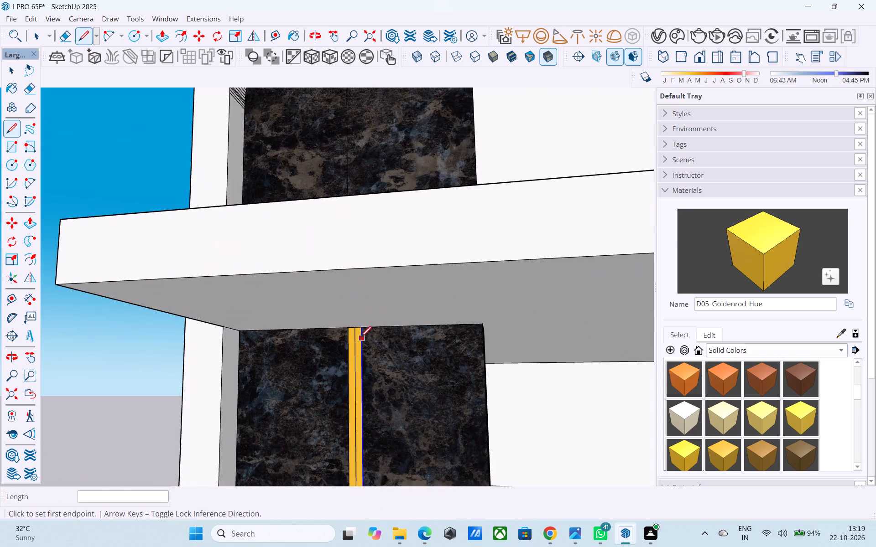
pyautogui.scroll(2, 360, 338)
pyautogui.click(360, 328)
pyautogui.scroll(-10, 360, 328)
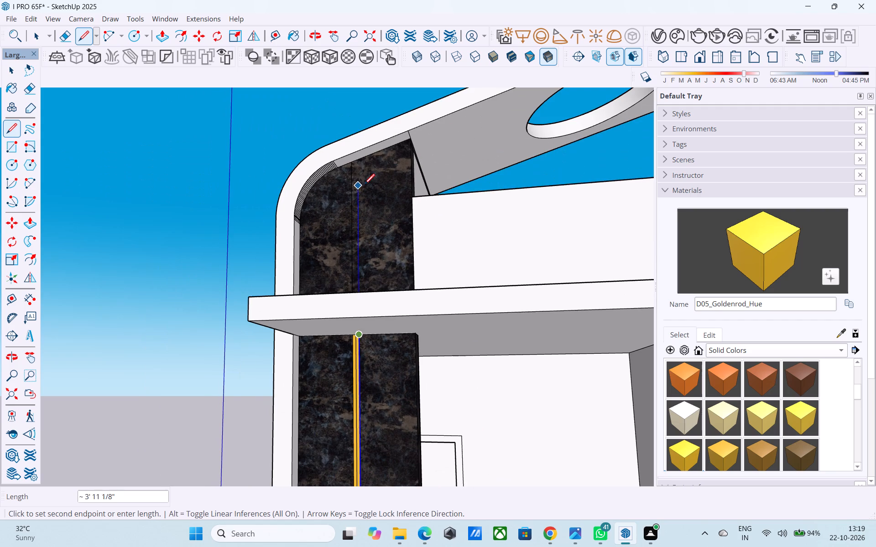
pyautogui.scroll(10, 363, 176)
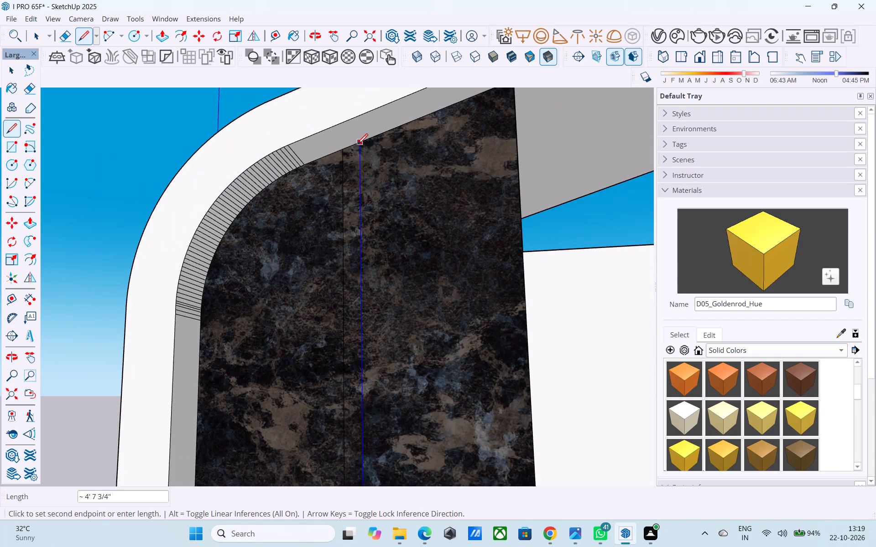
pyautogui.click(357, 145)
# Draw a vertical line continuing the gold strip's centre line up the marble wall to the sloping roof.
pyautogui.scroll(-9, 357, 144)
pyautogui.scroll(-1, 376, 292)
pyautogui.scroll(4, 371, 338)
pyautogui.scroll(2, 350, 375)
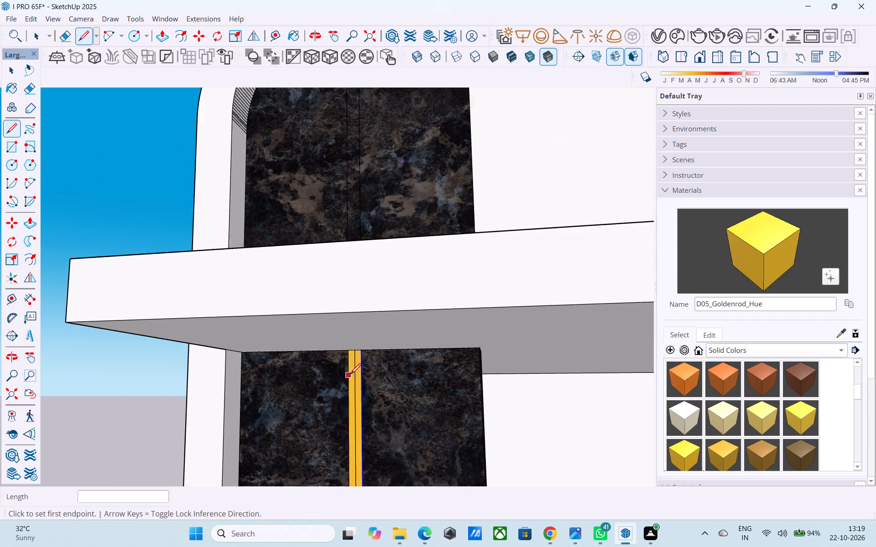
pyautogui.scroll(7, 350, 375)
pyautogui.click(363, 330)
pyautogui.scroll(-10, 360, 337)
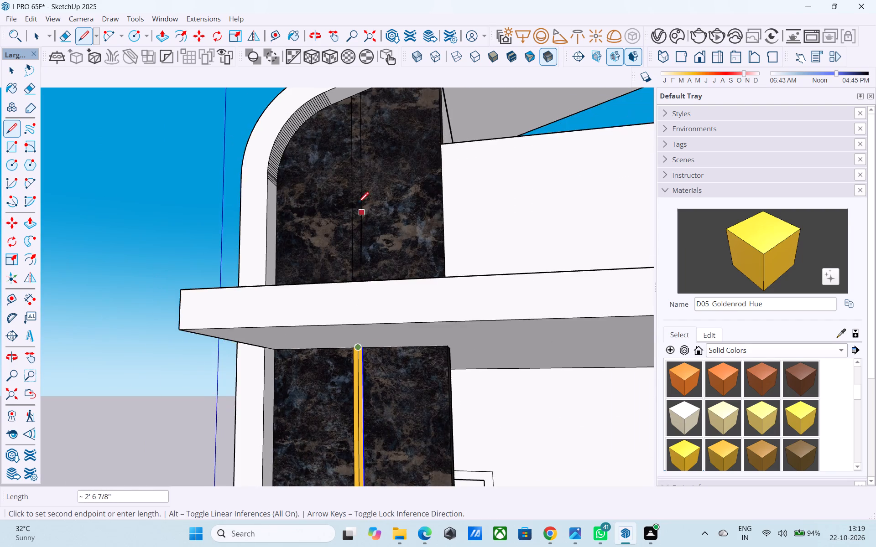
pyautogui.scroll(-3, 358, 204)
pyautogui.scroll(10, 354, 134)
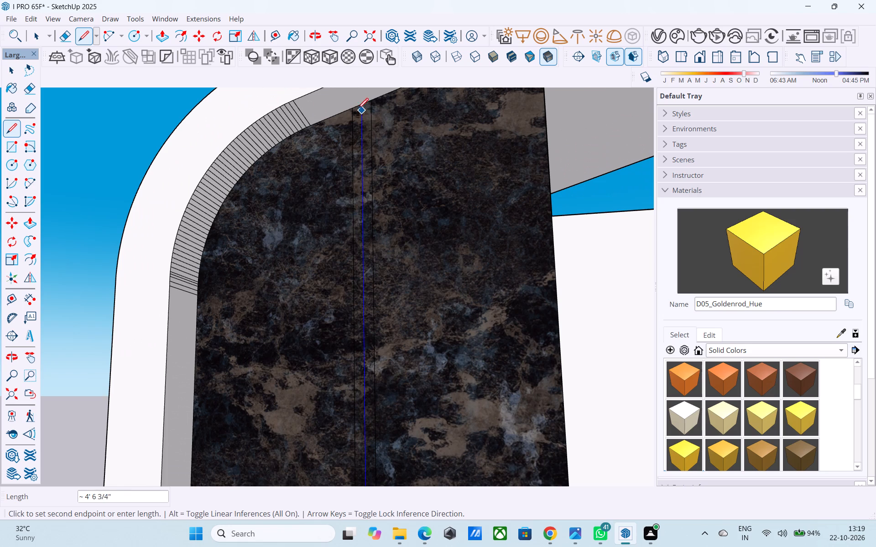
pyautogui.click(360, 107)
# Paint both narrow bands on the marble wall above the canopy slab with D05_Goldenrod_Hue.
pyautogui.click(783, 234)
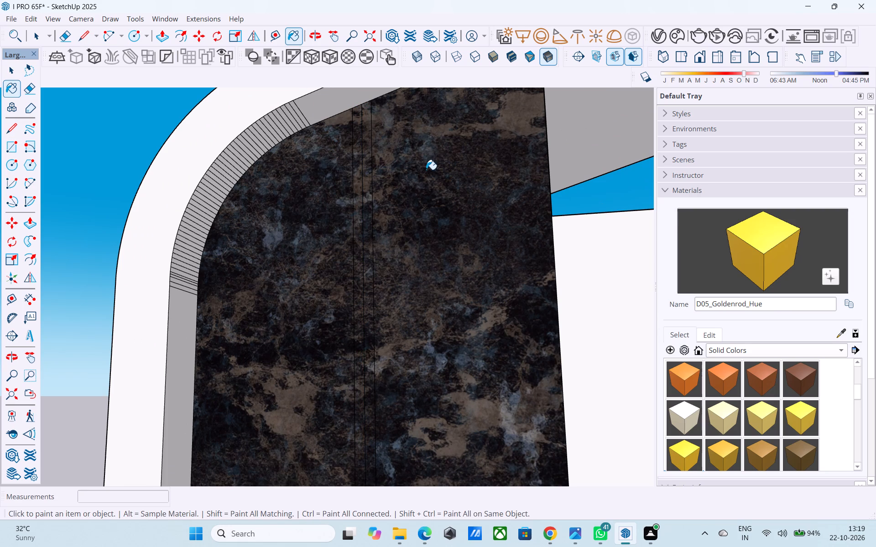
pyautogui.click(368, 154)
pyautogui.click(358, 156)
pyautogui.scroll(-6, 344, 220)
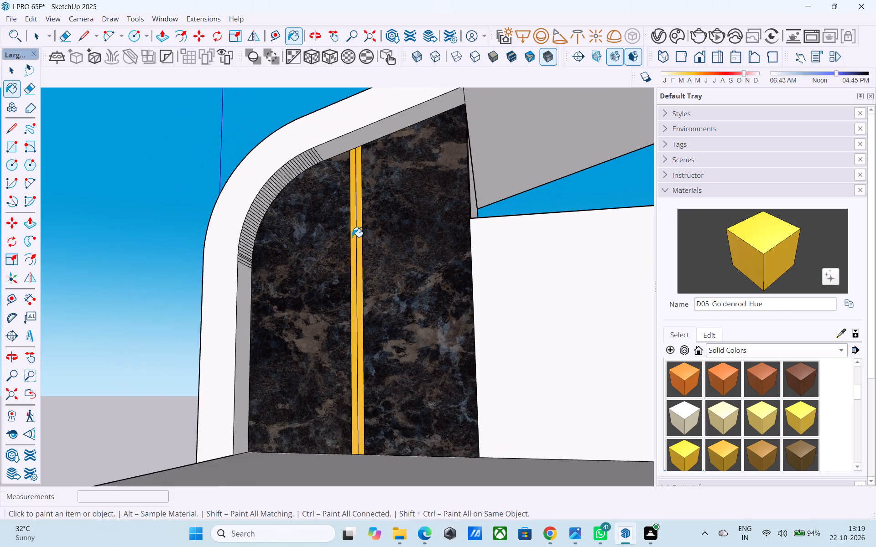
pyautogui.scroll(-16, 352, 237)
pyautogui.moveTo(356, 255); pyautogui.dragTo(360, 289, button='middle')
pyautogui.press('space')
pyautogui.click(336, 161)
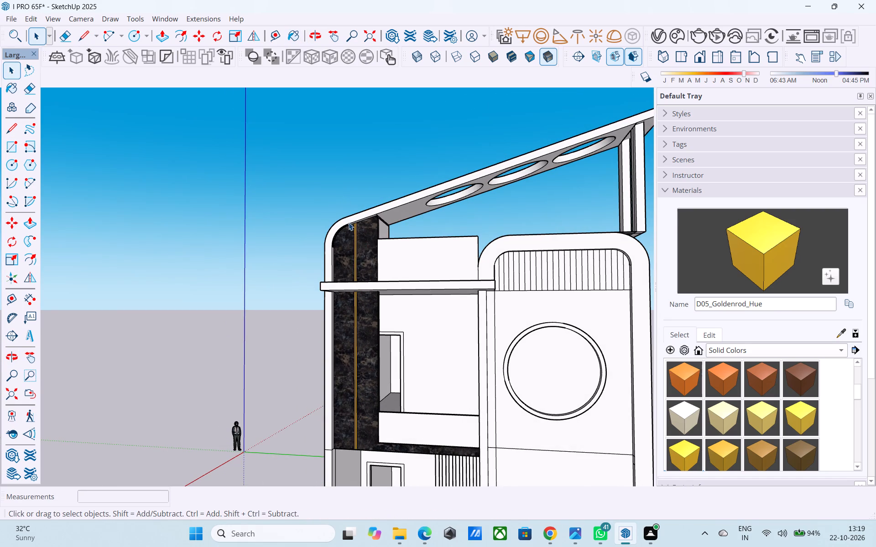
pyautogui.press('s')
pyautogui.press('space')
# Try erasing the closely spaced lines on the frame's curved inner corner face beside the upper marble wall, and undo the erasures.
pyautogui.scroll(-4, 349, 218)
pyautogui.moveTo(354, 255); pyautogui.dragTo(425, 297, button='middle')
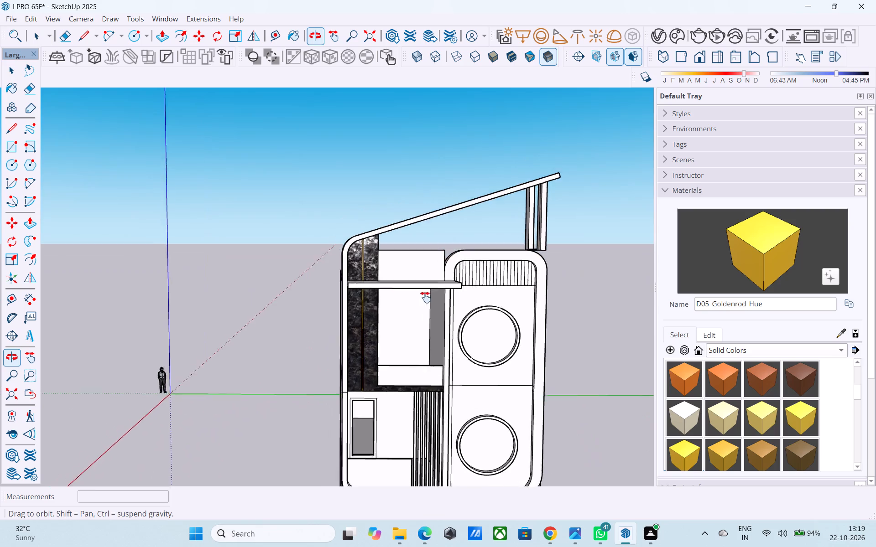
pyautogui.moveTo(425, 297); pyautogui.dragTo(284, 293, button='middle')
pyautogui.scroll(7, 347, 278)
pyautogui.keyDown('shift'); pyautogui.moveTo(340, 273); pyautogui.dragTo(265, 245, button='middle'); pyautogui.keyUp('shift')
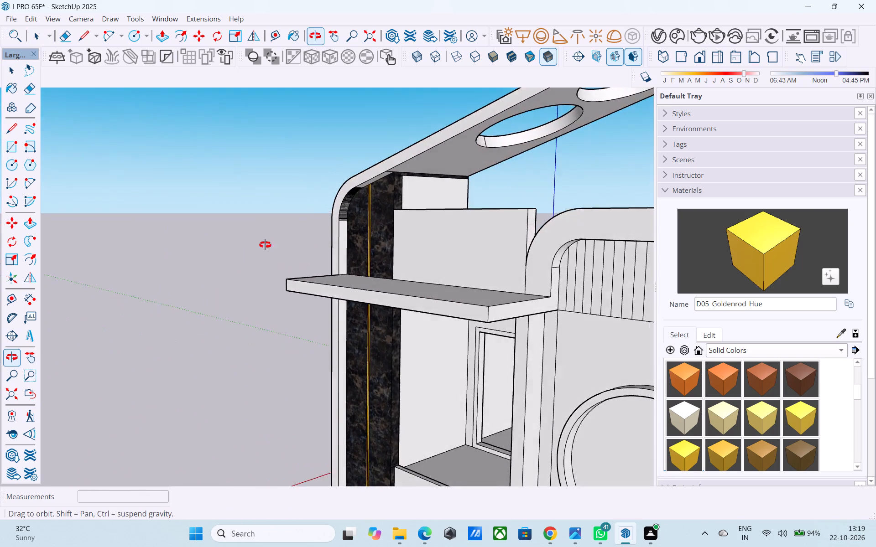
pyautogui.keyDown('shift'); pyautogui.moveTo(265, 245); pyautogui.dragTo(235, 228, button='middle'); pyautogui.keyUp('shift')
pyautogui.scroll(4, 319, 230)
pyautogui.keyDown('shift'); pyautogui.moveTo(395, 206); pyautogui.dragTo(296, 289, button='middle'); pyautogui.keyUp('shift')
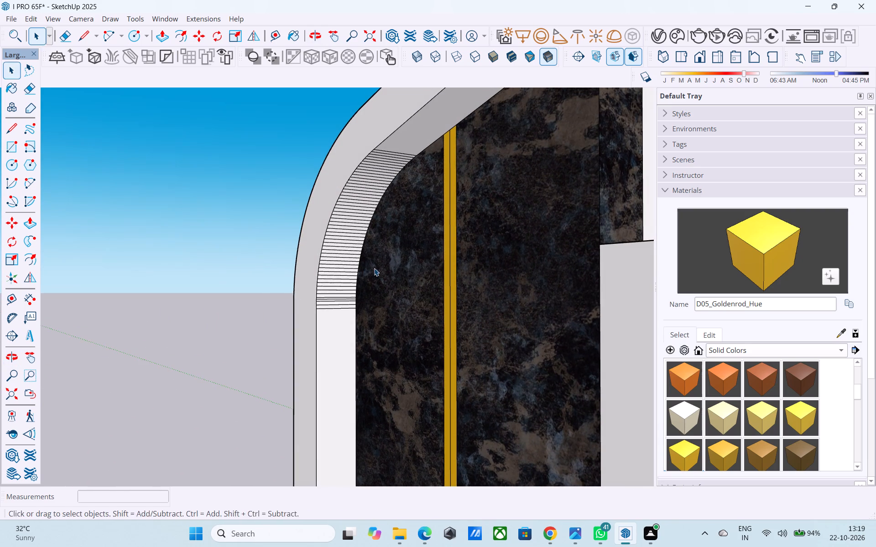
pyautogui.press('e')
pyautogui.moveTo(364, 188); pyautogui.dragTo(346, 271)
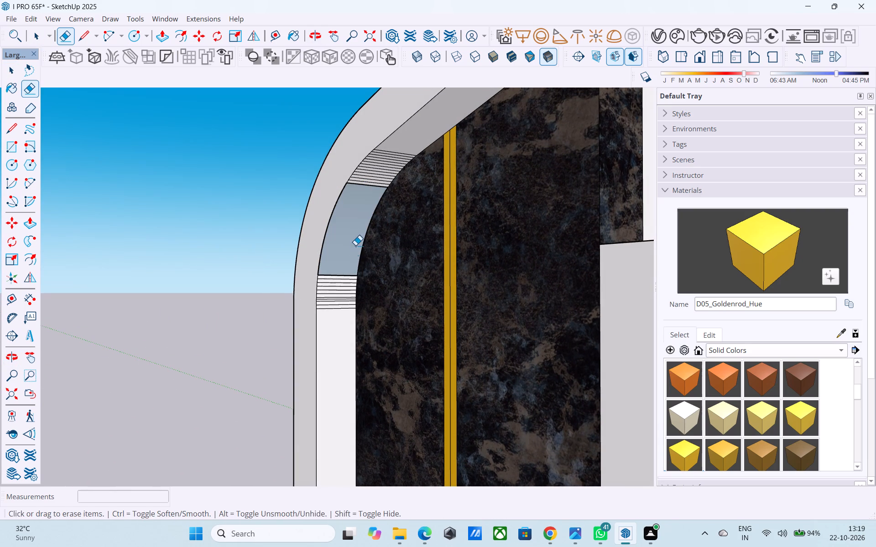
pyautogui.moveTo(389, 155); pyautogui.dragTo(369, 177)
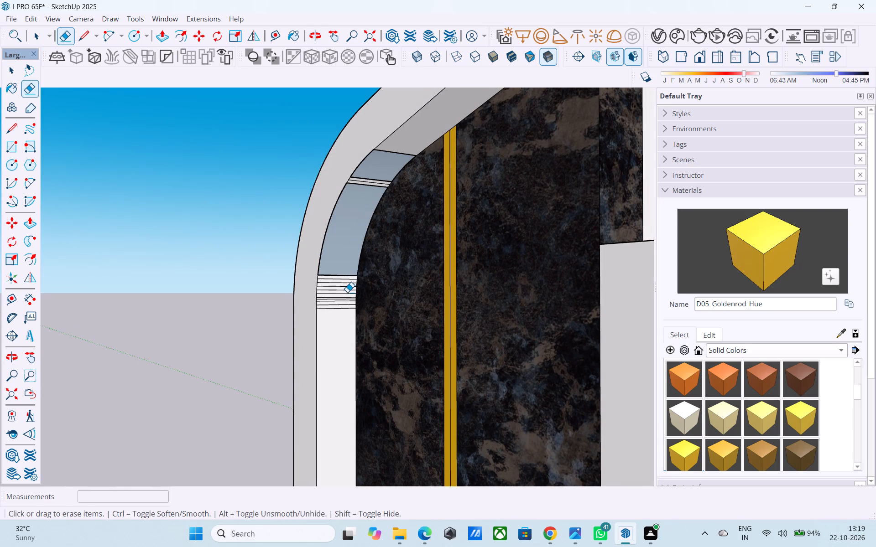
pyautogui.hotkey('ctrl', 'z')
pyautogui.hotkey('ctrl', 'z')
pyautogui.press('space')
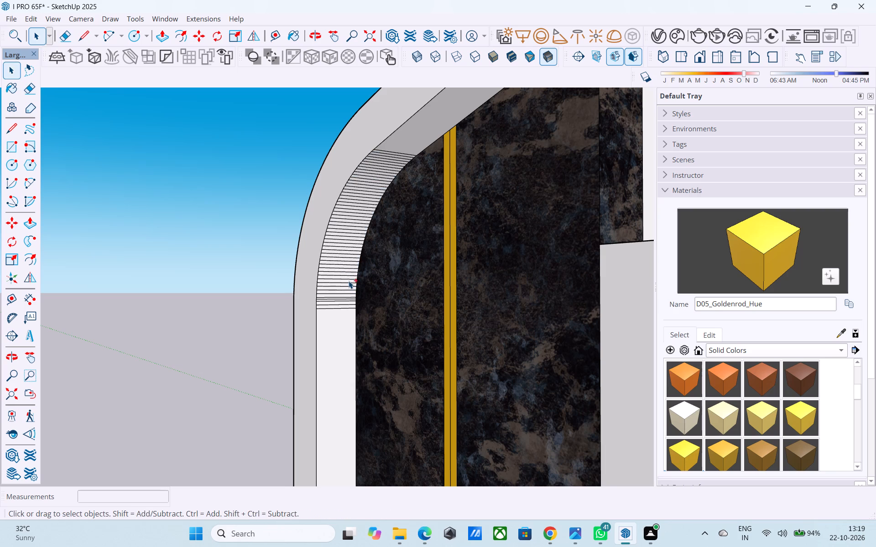
# Save the model.
pyautogui.hotkey('ctrl', 's')
pyautogui.press('space')
# Erase the small leftover face beneath the roof frame's post, above the curved top of the circle-panel frame.
pyautogui.scroll(-4, 303, 281)
pyautogui.moveTo(304, 283); pyautogui.dragTo(437, 284, button='middle')
pyautogui.scroll(-1, 438, 284)
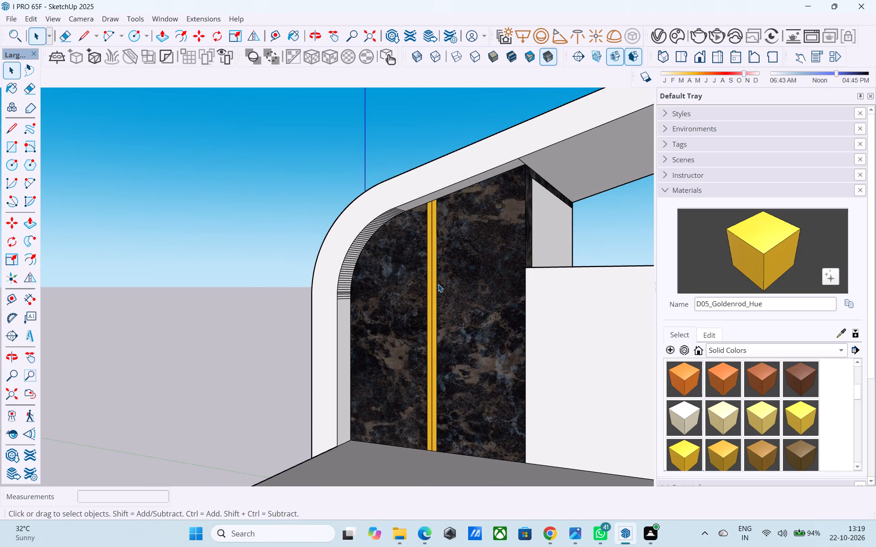
pyautogui.scroll(-10, 438, 284)
pyautogui.moveTo(392, 272); pyautogui.dragTo(467, 276, button='middle')
pyautogui.scroll(-5, 364, 234)
pyautogui.moveTo(358, 264); pyautogui.dragTo(499, 248, button='middle')
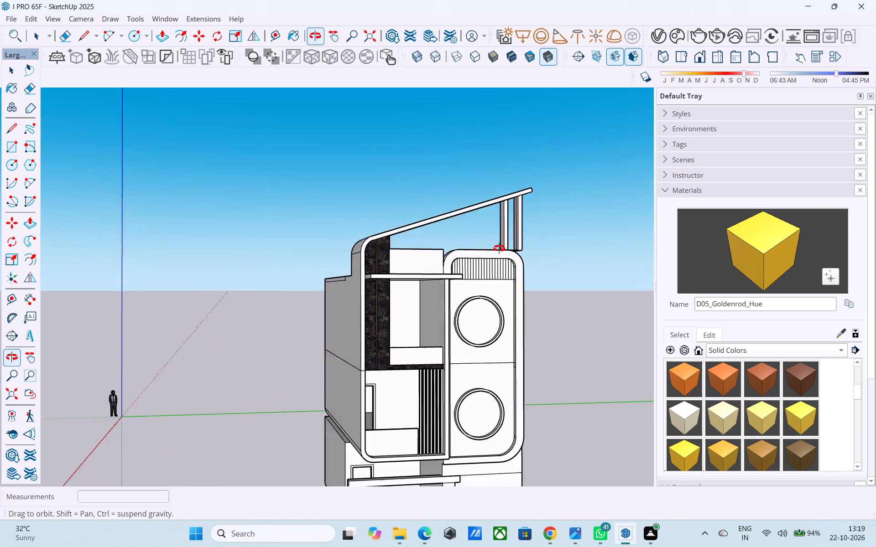
pyautogui.moveTo(499, 248); pyautogui.dragTo(225, 362, button='middle')
pyautogui.moveTo(386, 329); pyautogui.dragTo(374, 240, button='middle')
pyautogui.moveTo(550, 237); pyautogui.dragTo(441, 168, button='middle')
pyautogui.scroll(3, 539, 221)
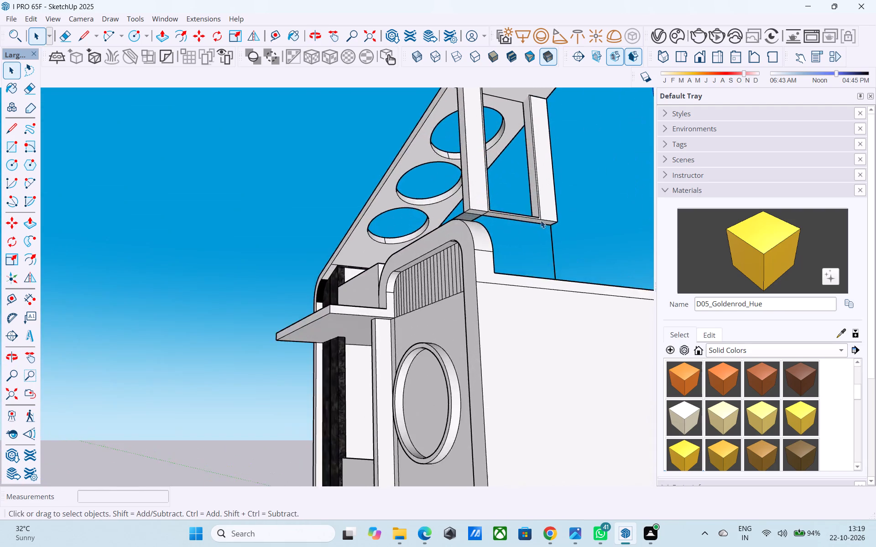
pyautogui.scroll(9, 541, 220)
pyautogui.scroll(-5, 491, 223)
pyautogui.moveTo(487, 222); pyautogui.dragTo(477, 215, button='middle')
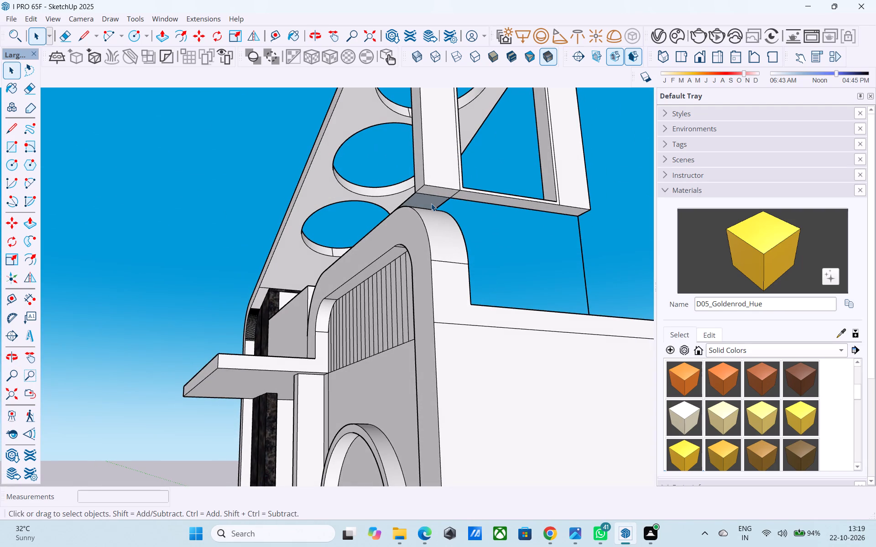
pyautogui.moveTo(431, 203); pyautogui.dragTo(458, 208, button='middle')
pyautogui.press('e')
pyautogui.scroll(3, 440, 212)
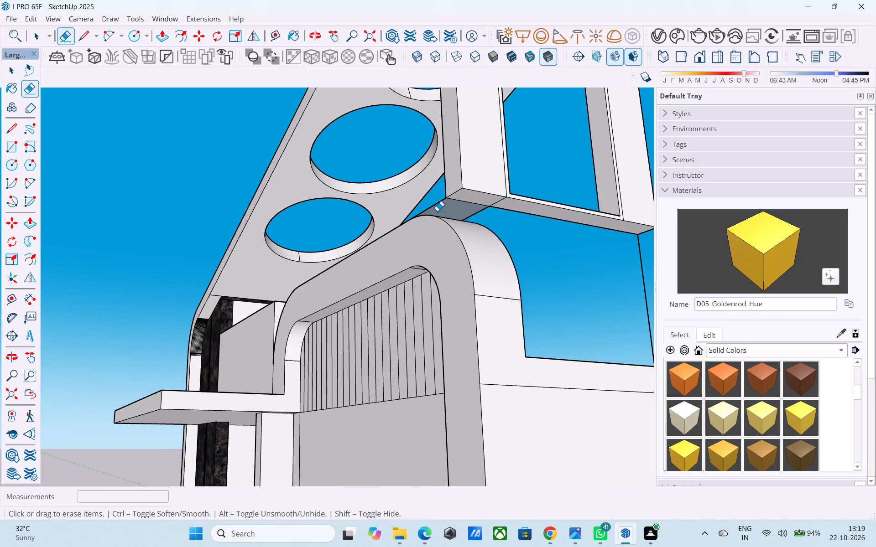
pyautogui.moveTo(437, 209); pyautogui.dragTo(433, 205)
pyautogui.moveTo(472, 216); pyautogui.dragTo(479, 217)
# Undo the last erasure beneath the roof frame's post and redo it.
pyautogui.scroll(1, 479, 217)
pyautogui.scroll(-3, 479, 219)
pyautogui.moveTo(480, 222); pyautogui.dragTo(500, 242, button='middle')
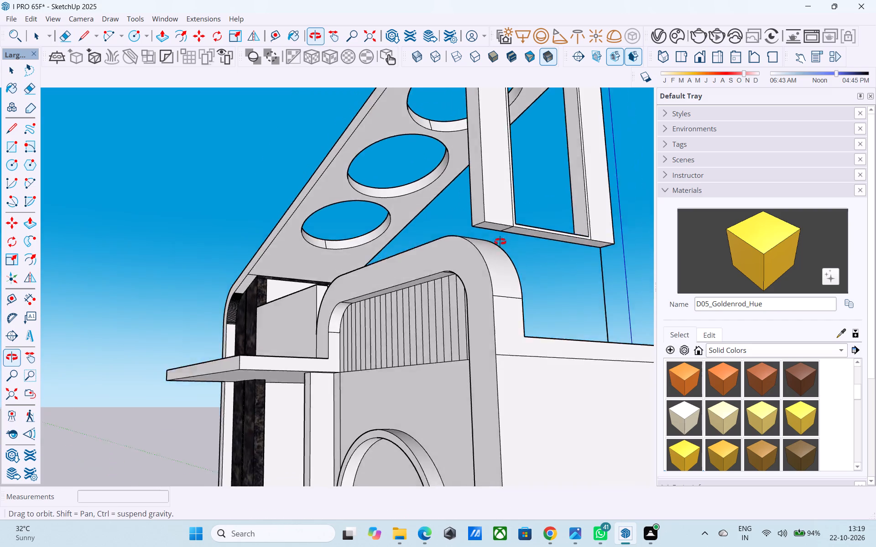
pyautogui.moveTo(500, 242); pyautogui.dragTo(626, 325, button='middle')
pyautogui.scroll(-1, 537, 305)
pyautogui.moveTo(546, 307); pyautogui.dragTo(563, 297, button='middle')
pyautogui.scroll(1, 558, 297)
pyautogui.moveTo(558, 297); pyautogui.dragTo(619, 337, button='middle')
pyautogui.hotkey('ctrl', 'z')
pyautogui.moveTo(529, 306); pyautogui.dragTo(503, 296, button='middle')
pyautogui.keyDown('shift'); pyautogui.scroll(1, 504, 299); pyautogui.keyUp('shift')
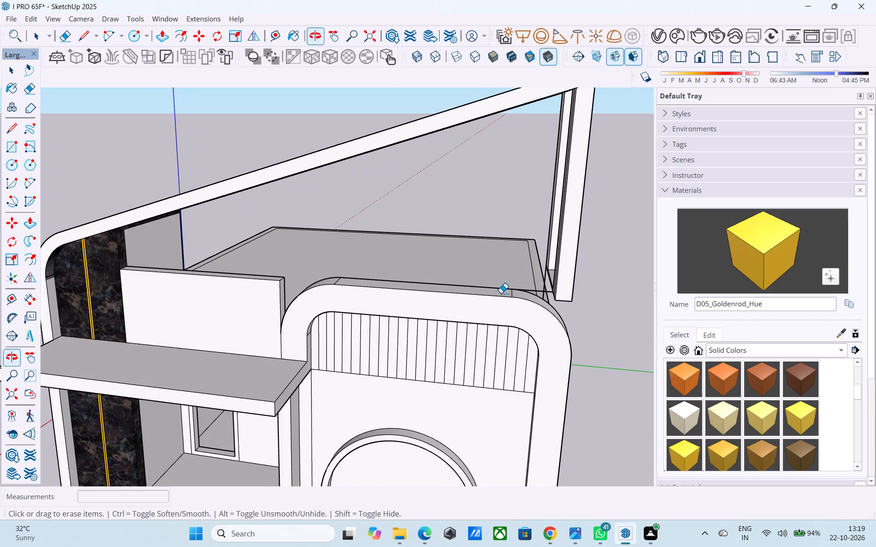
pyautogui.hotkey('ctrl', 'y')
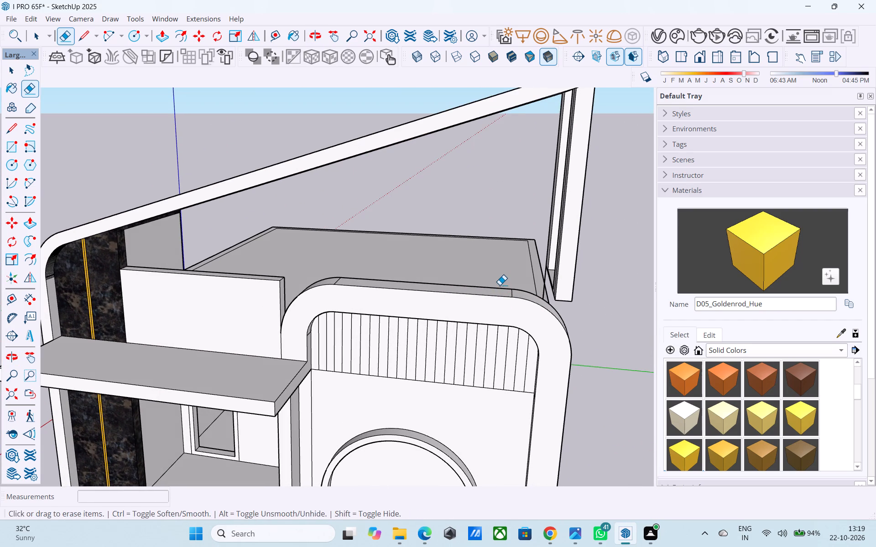
# Push/Pull the bottom face of the roof frame's front post down about 1' 4 9/16" into the curved frame.
pyautogui.moveTo(516, 280); pyautogui.dragTo(372, 232, button='middle')
pyautogui.scroll(1, 372, 231)
pyautogui.scroll(-2, 478, 261)
pyautogui.moveTo(474, 261); pyautogui.dragTo(366, 178, button='middle')
pyautogui.scroll(3, 431, 219)
pyautogui.press('space')
pyautogui.click(420, 197)
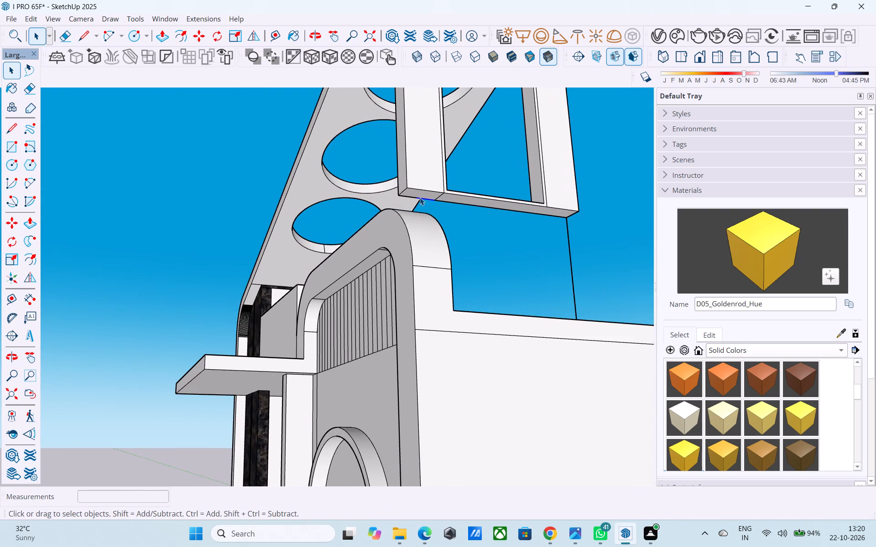
pyautogui.click(418, 191)
pyautogui.click(419, 194)
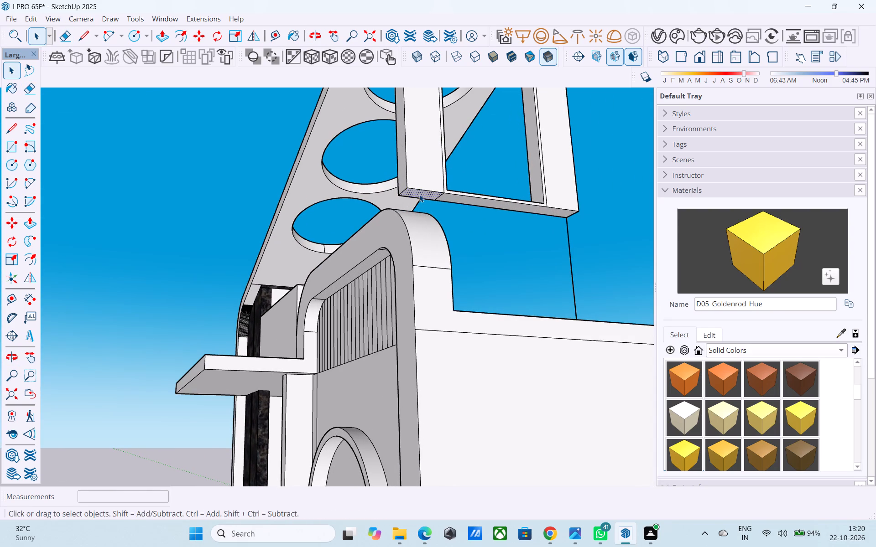
pyautogui.press('p')
pyautogui.click(419, 194)
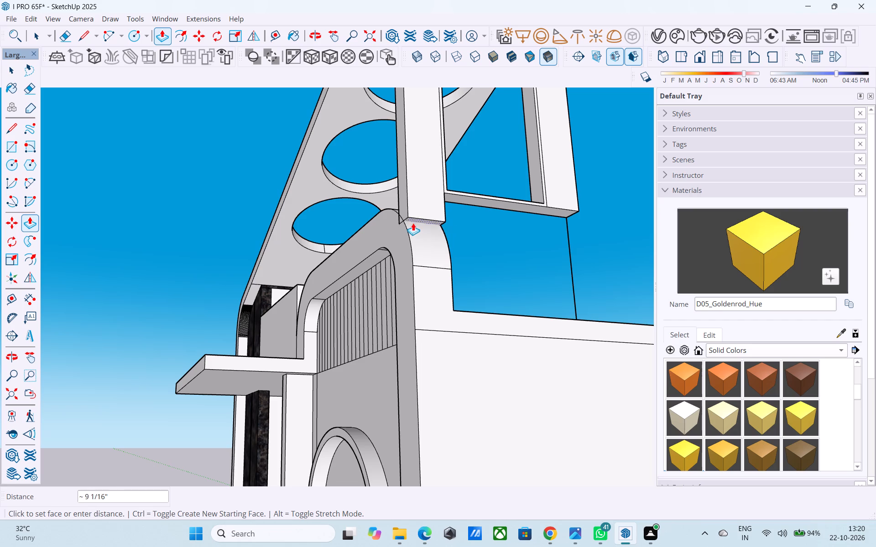
pyautogui.click(414, 240)
# Push/Pull the underside of the roof frame's bottom rail down about 6" and readjust it by about 1 11/16".
pyautogui.moveTo(415, 242); pyautogui.dragTo(526, 276, button='middle')
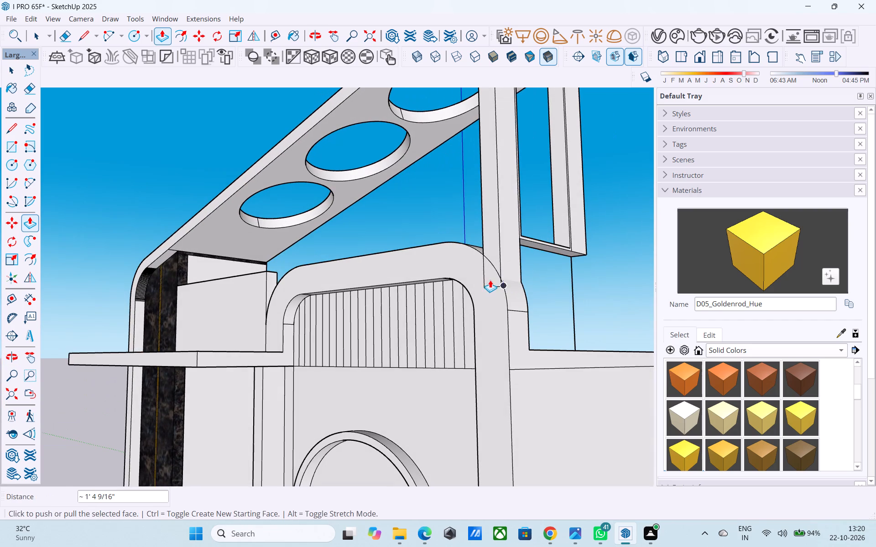
pyautogui.moveTo(546, 266); pyautogui.dragTo(521, 247, button='middle')
pyautogui.scroll(2, 558, 239)
pyautogui.press('space')
pyautogui.click(557, 230)
pyautogui.click(557, 235)
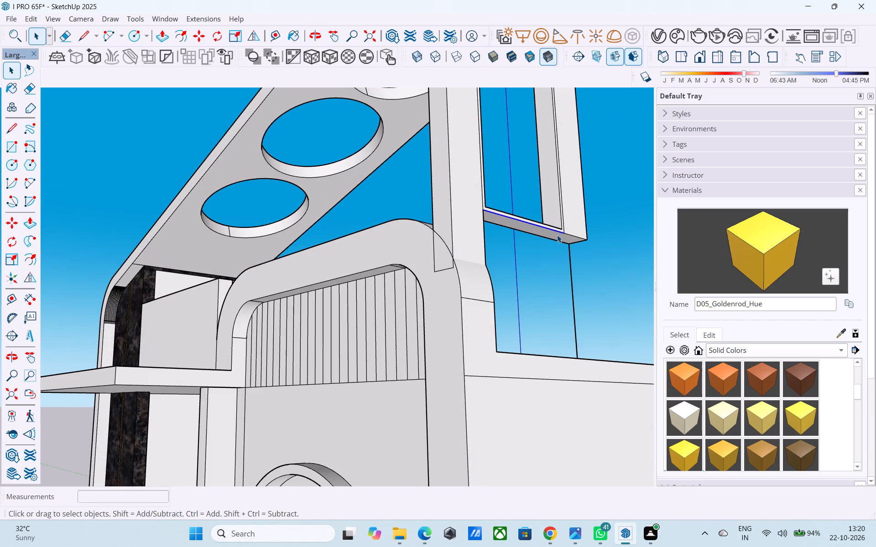
pyautogui.press('p')
pyautogui.click(557, 235)
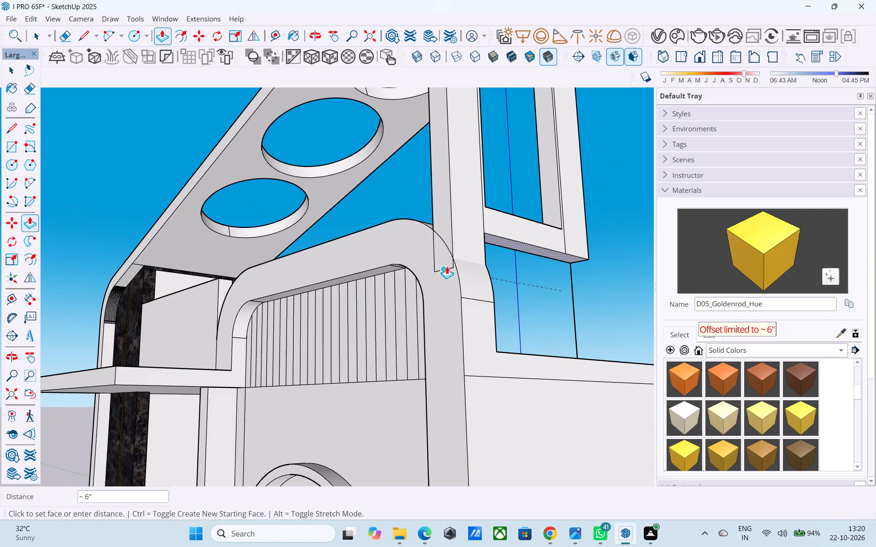
pyautogui.click(447, 266)
pyautogui.click(530, 241)
pyautogui.click(526, 238)
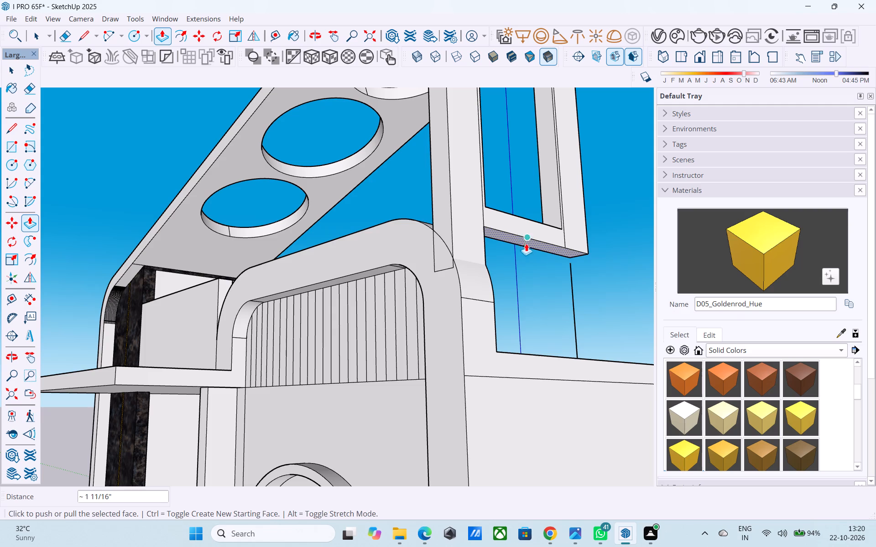
pyautogui.click(525, 239)
pyautogui.click(519, 299)
pyautogui.moveTo(497, 285); pyautogui.dragTo(375, 288, button='middle')
pyautogui.scroll(1, 496, 285)
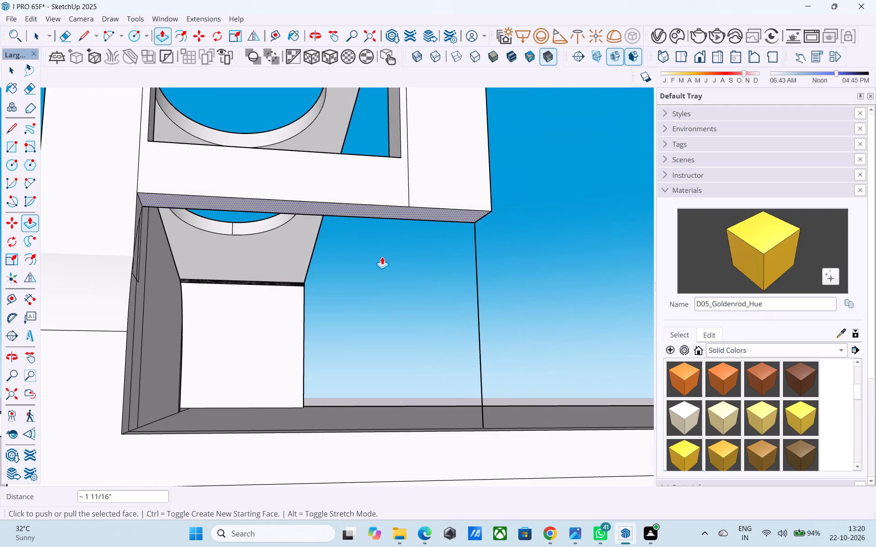
pyautogui.click(375, 217)
pyautogui.scroll(-2, 373, 255)
pyautogui.keyDown('shift'); pyautogui.moveTo(373, 255); pyautogui.dragTo(285, 248, button='middle'); pyautogui.keyUp('shift')
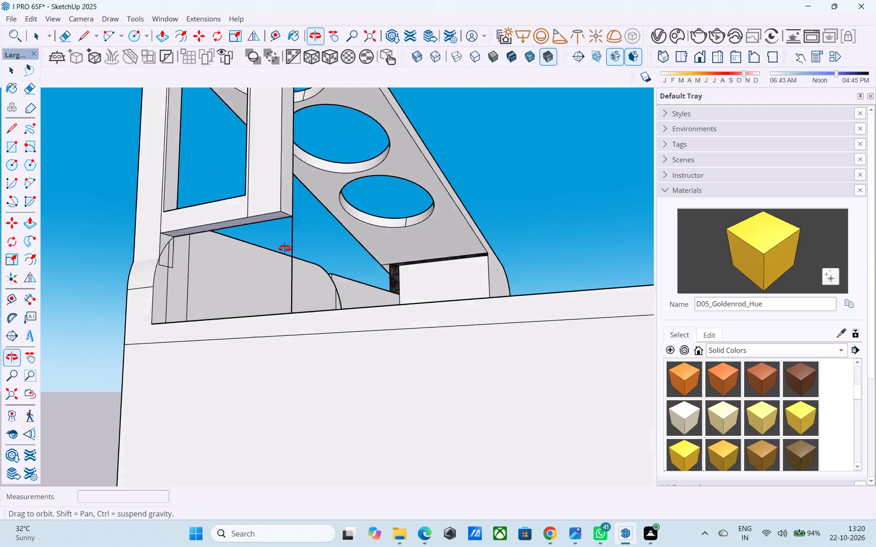
pyautogui.keyDown('shift'); pyautogui.moveTo(285, 248); pyautogui.dragTo(311, 280, button='middle'); pyautogui.keyUp('shift')
# Erase the leftover curved and vertical lines on the inner side of the post below the bottom rail.
pyautogui.press('e')
pyautogui.scroll(6, 192, 303)
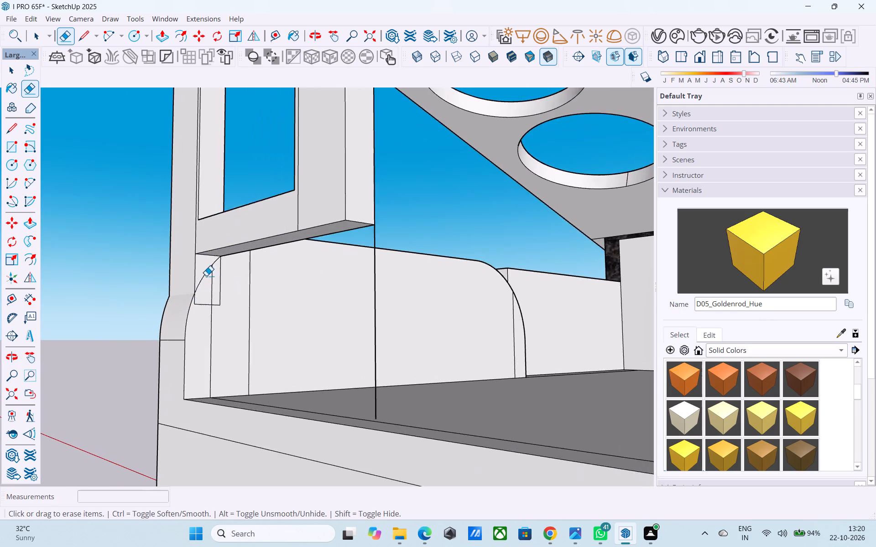
pyautogui.scroll(4, 206, 276)
pyautogui.moveTo(209, 275); pyautogui.dragTo(202, 270)
pyautogui.moveTo(203, 269); pyautogui.dragTo(550, 390, button='middle')
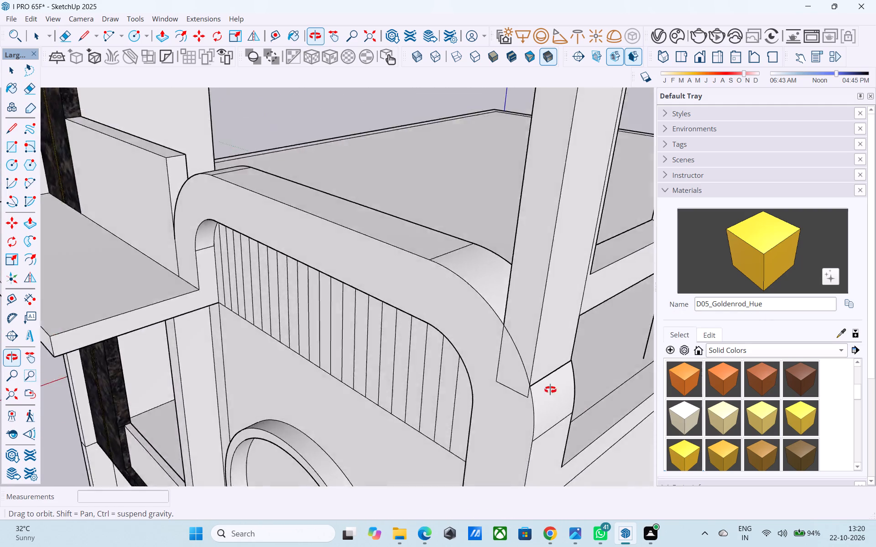
pyautogui.moveTo(550, 390); pyautogui.dragTo(229, 322, button='middle')
pyautogui.moveTo(267, 328); pyautogui.dragTo(253, 282, button='middle')
pyautogui.scroll(4, 253, 282)
pyautogui.moveTo(218, 248); pyautogui.dragTo(224, 248)
pyautogui.moveTo(228, 247); pyautogui.dragTo(237, 252)
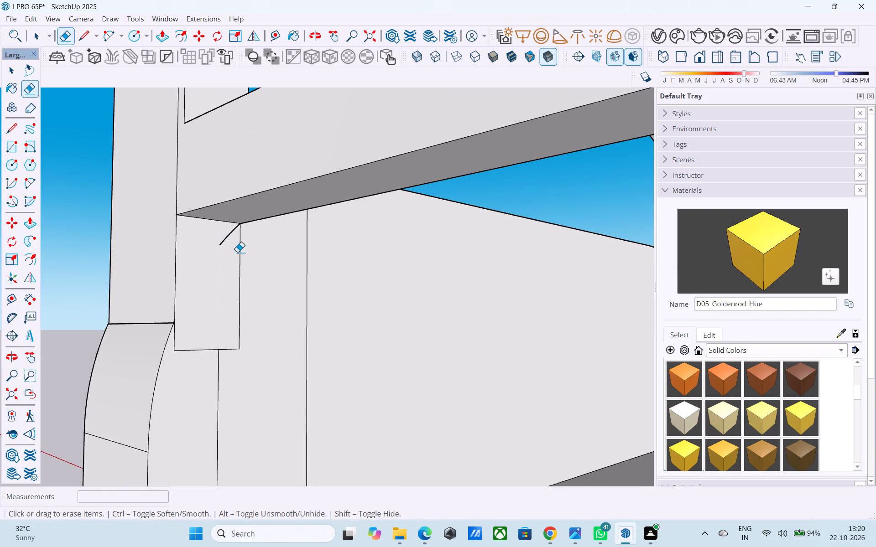
pyautogui.moveTo(221, 234); pyautogui.dragTo(234, 249)
pyautogui.moveTo(235, 250); pyautogui.dragTo(276, 269)
# Push/Pull the bottom rail's underside down about 8 1/8", and a further 2 7/16" or so to the post's bottom line.
pyautogui.press('space')
pyautogui.click(250, 217)
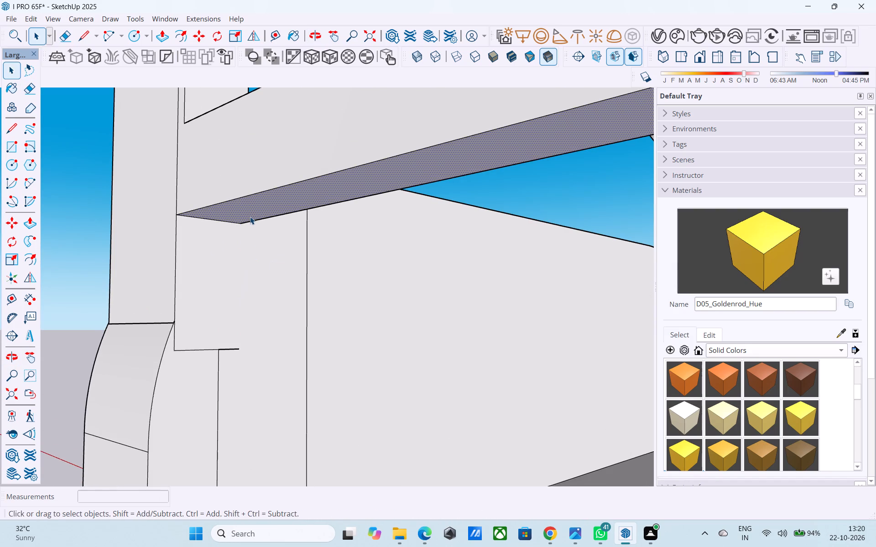
pyautogui.press('p')
pyautogui.click(250, 216)
pyautogui.click(167, 319)
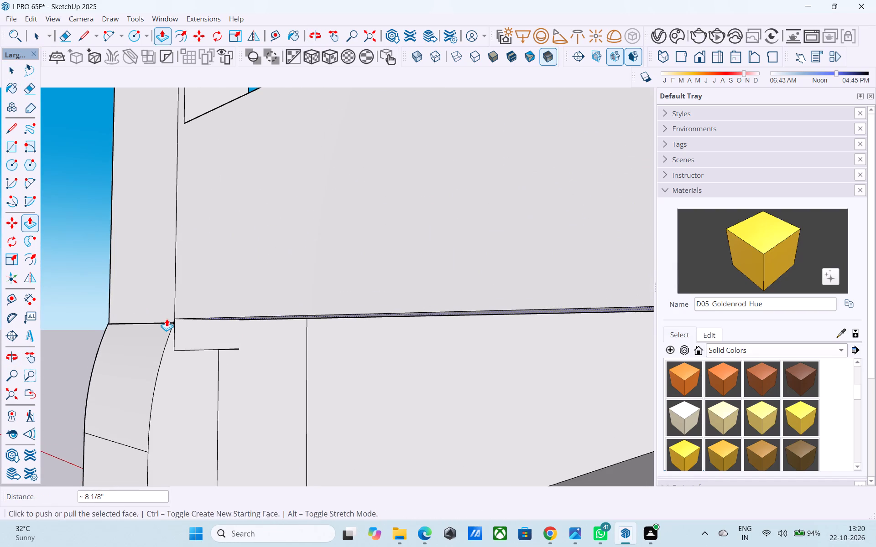
pyautogui.moveTo(167, 319); pyautogui.dragTo(564, 355, button='middle')
pyautogui.moveTo(527, 330); pyautogui.dragTo(365, 237, button='middle')
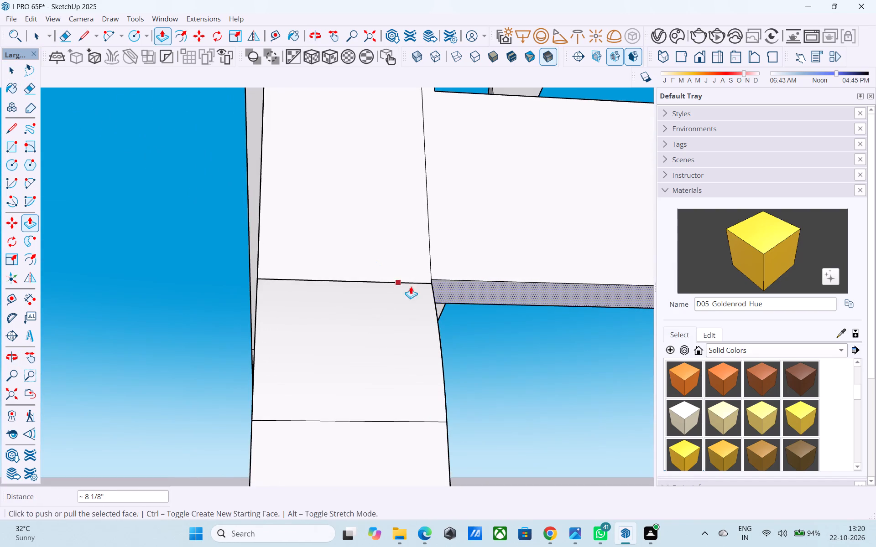
pyautogui.click(465, 290)
pyautogui.moveTo(313, 276); pyautogui.dragTo(415, 350, button='middle')
pyautogui.click(314, 355)
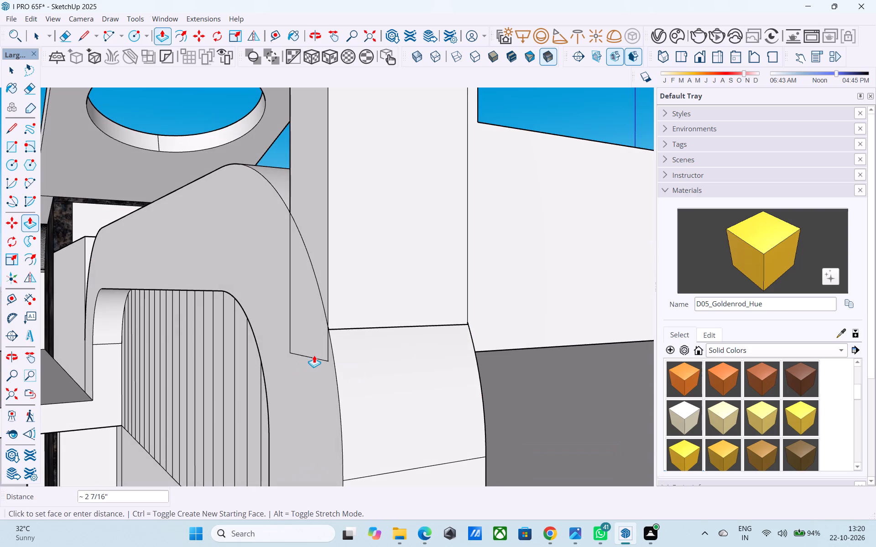
# Erase the side and bottom lines of the post's outline on the curved frame's front face.
pyautogui.moveTo(320, 349); pyautogui.dragTo(455, 365, button='middle')
pyautogui.press('e')
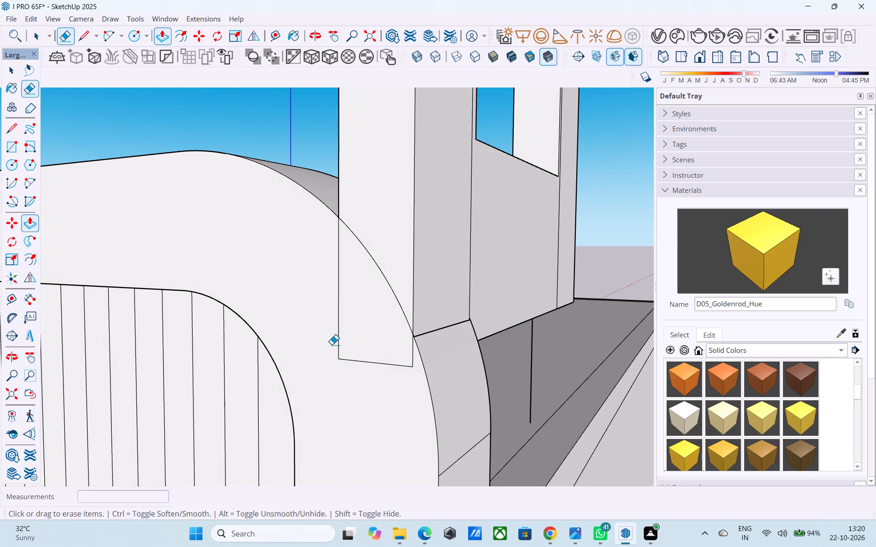
pyautogui.moveTo(333, 340); pyautogui.dragTo(345, 340)
pyautogui.moveTo(346, 341); pyautogui.dragTo(359, 369)
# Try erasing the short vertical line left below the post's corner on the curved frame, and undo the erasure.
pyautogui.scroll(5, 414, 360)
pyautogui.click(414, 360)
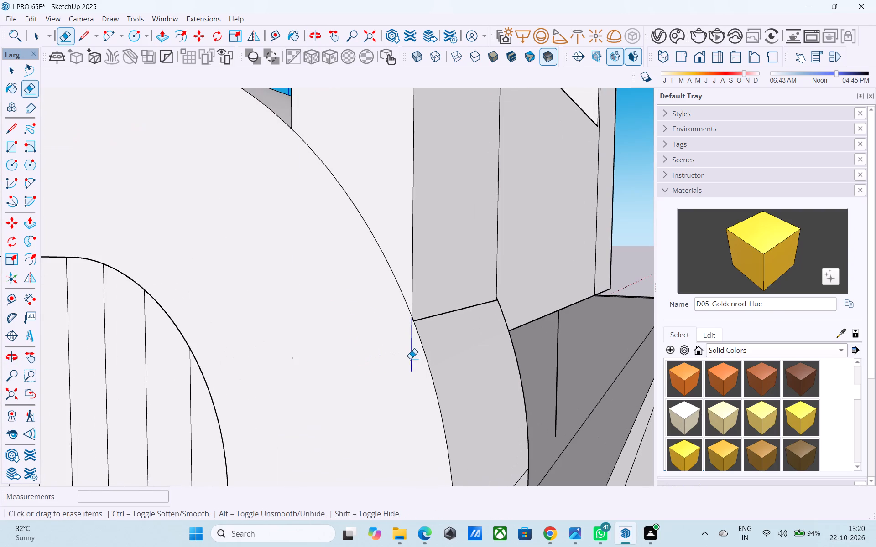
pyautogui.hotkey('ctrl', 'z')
# Examine the corner where the post, the curved frame edge and the leftover short vertical line meet.
pyautogui.scroll(-9, 397, 345)
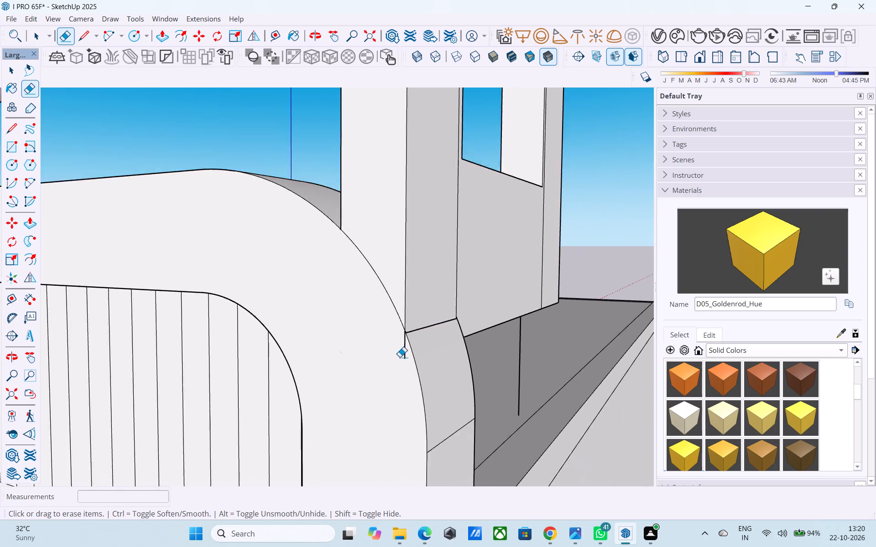
pyautogui.moveTo(403, 363); pyautogui.dragTo(375, 348, button='middle')
pyautogui.scroll(4, 383, 356)
pyautogui.moveTo(386, 345); pyautogui.dragTo(361, 378, button='middle')
pyautogui.scroll(6, 387, 345)
pyautogui.press('space')
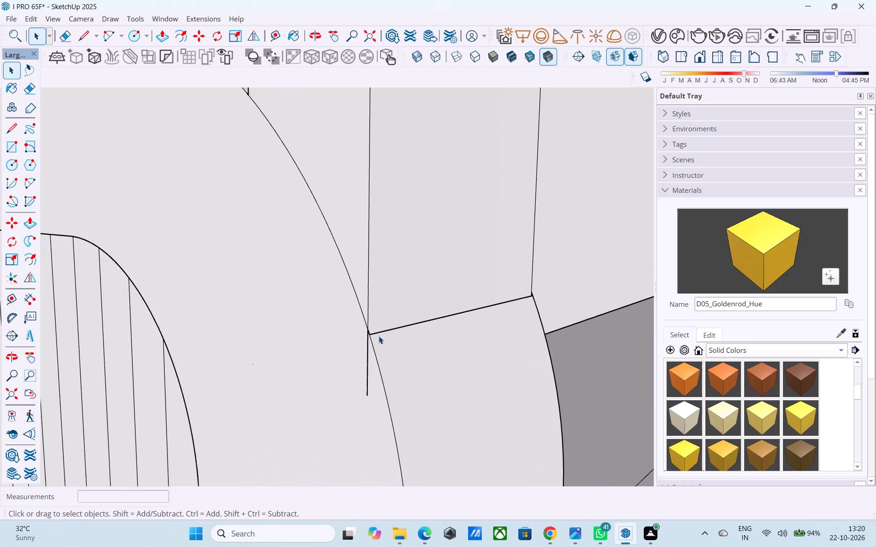
pyautogui.scroll(1, 367, 333)
pyautogui.moveTo(367, 333); pyautogui.dragTo(377, 339, button='middle')
pyautogui.scroll(15, 369, 334)
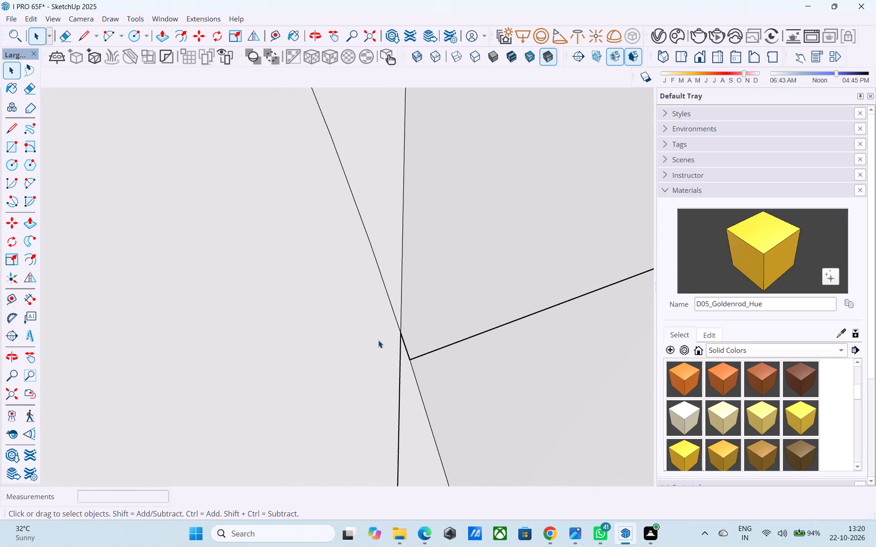
pyautogui.moveTo(387, 343); pyautogui.dragTo(486, 326, button='middle')
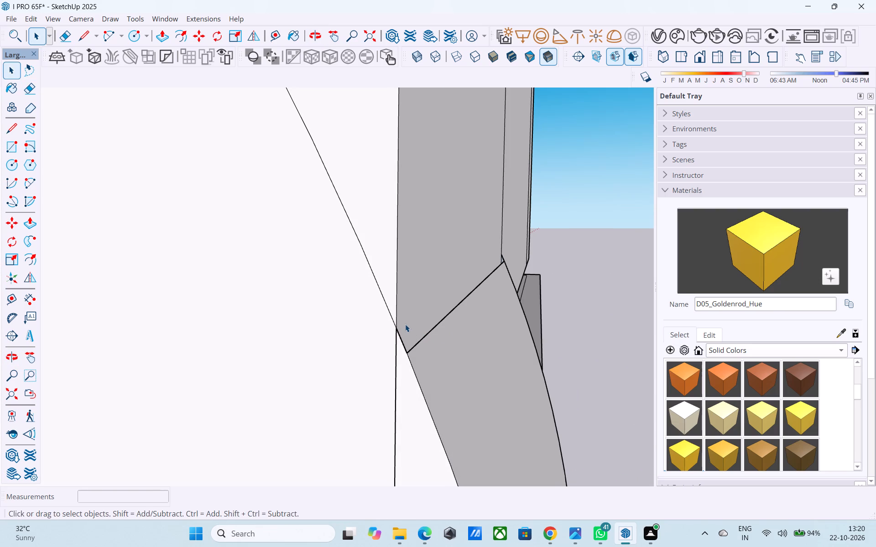
pyautogui.moveTo(412, 346); pyautogui.dragTo(464, 291, button='middle')
# Draw a short line from the post's lower corner inward across the curved frame's front face.
pyautogui.scroll(-2, 456, 278)
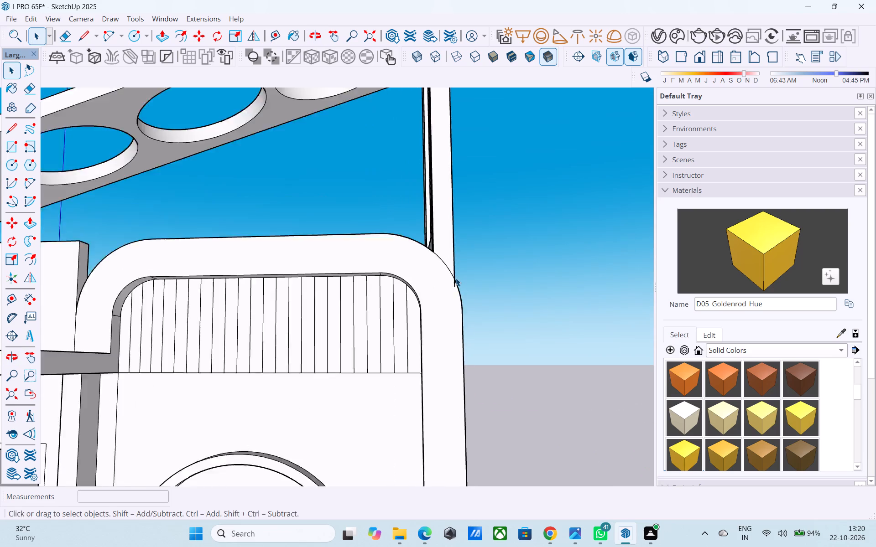
pyautogui.scroll(-14, 456, 278)
pyautogui.moveTo(444, 306); pyautogui.dragTo(317, 336, button='middle')
pyautogui.scroll(2, 412, 306)
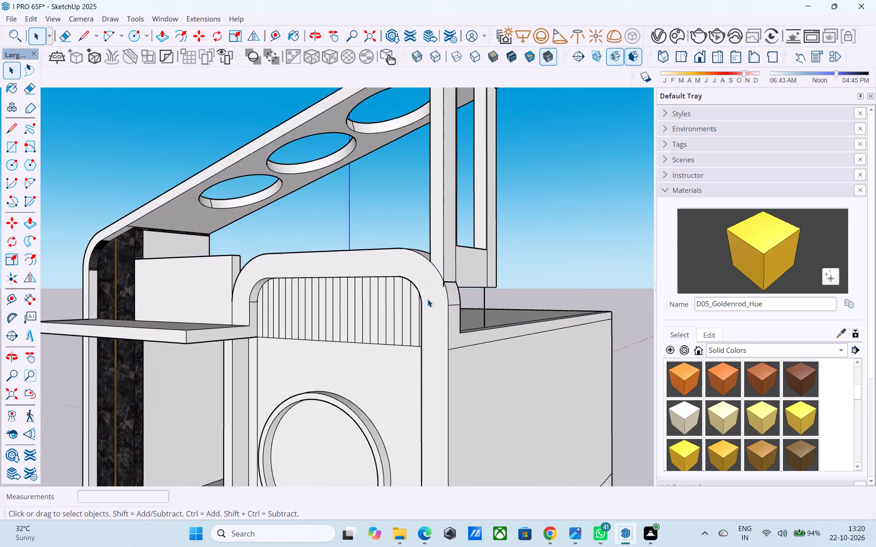
pyautogui.scroll(17, 428, 299)
pyautogui.press('l')
pyautogui.scroll(2, 438, 274)
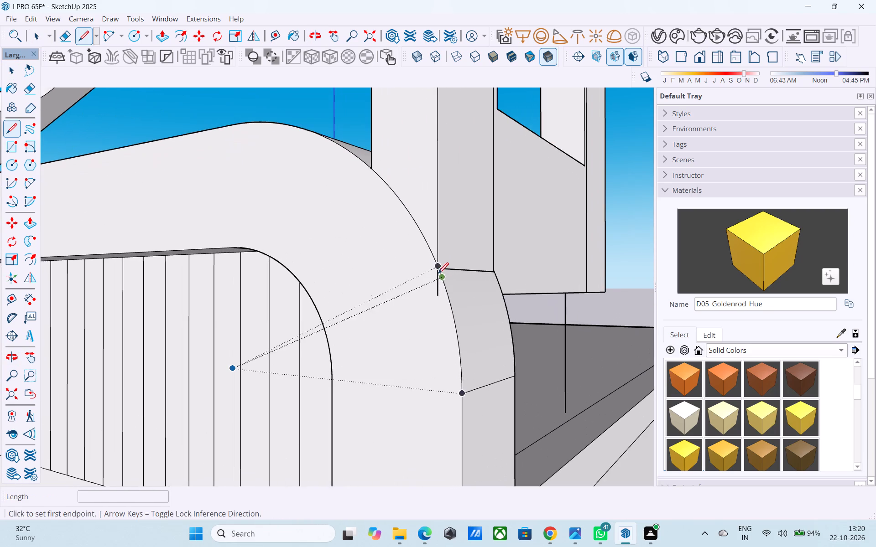
pyautogui.click(435, 269)
pyautogui.click(417, 265)
pyautogui.press('space')
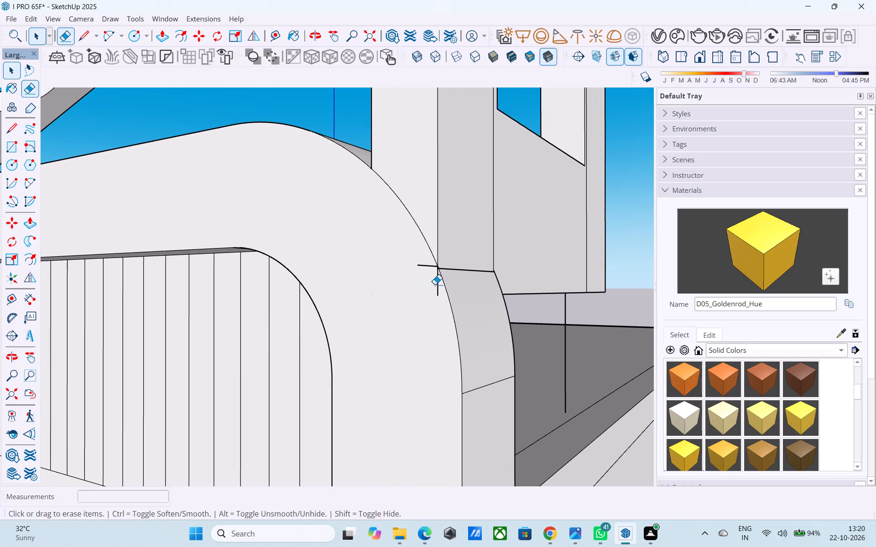
# Erase the short vertical line below the post's corner on the curved frame's front face.
pyautogui.press('e')
pyautogui.click(438, 288)
pyautogui.scroll(-5, 437, 290)
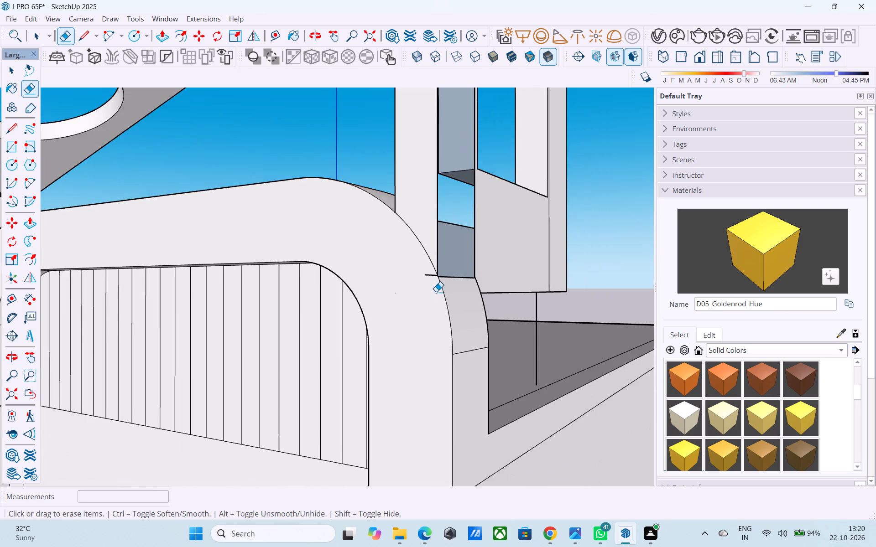
# Undo the recent corner lines, erasures and downward extensions of the roof frame's post and bottom rail at the curved frame.
pyautogui.moveTo(436, 292); pyautogui.dragTo(355, 442, button='middle')
pyautogui.scroll(-11, 354, 428)
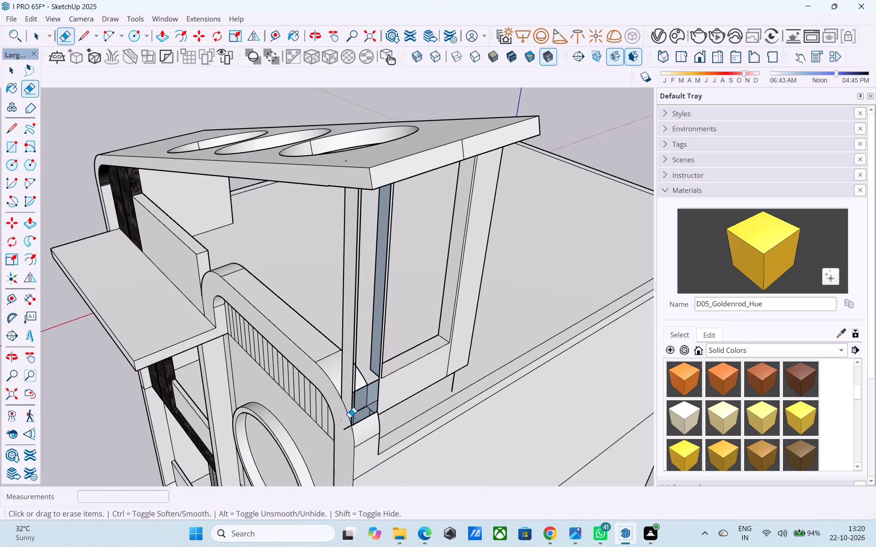
pyautogui.moveTo(346, 415); pyautogui.dragTo(334, 392, button='middle')
pyautogui.hotkey('ctrl', 'z')
pyautogui.hotkey('ctrl', 'z')
pyautogui.hotkey('ctrl', 'z')
pyautogui.hotkey('ctrl', 'z')
pyautogui.hotkey('ctrl', 'z')
pyautogui.hotkey('ctrl', 'z')
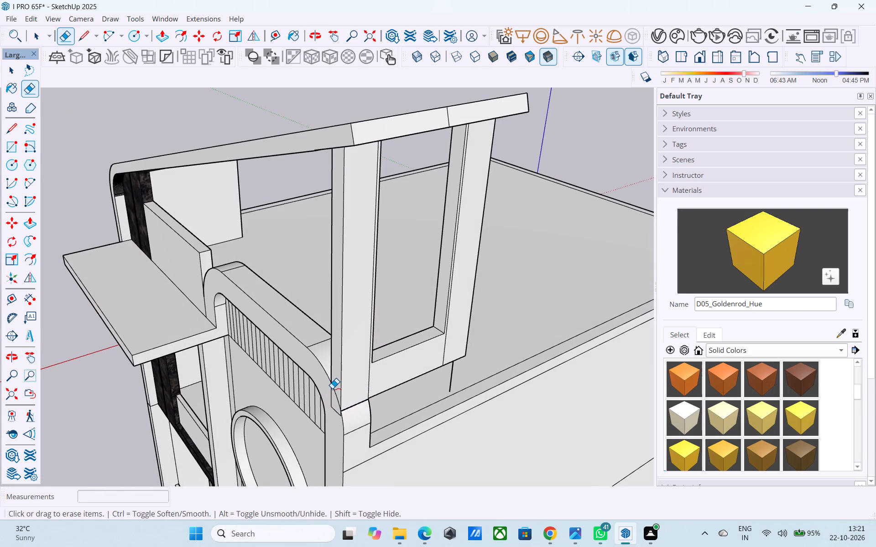
pyautogui.hotkey('ctrl', 'z')
pyautogui.hotkey('ctrl', 'z')
pyautogui.hotkey('ctrl', 'z')
pyautogui.hotkey('ctrl', 'z')
pyautogui.hotkey('ctrl', 'z')
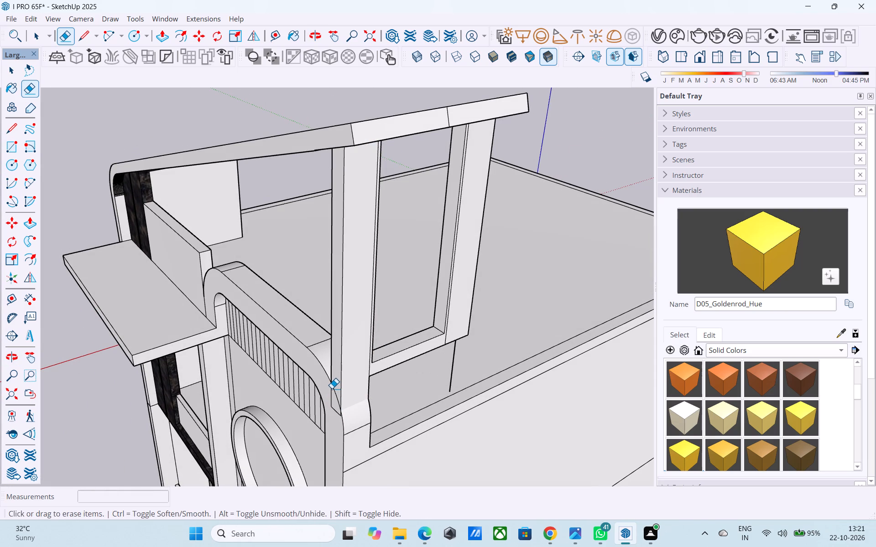
pyautogui.hotkey('ctrl', 'z')
pyautogui.hotkey('ctrl', 'z')
pyautogui.hotkey('ctrl', 'z')
# Erase the stray vertical line hanging between the roof frame's bottom rail and the terrace.
pyautogui.moveTo(332, 388); pyautogui.dragTo(482, 336, button='middle')
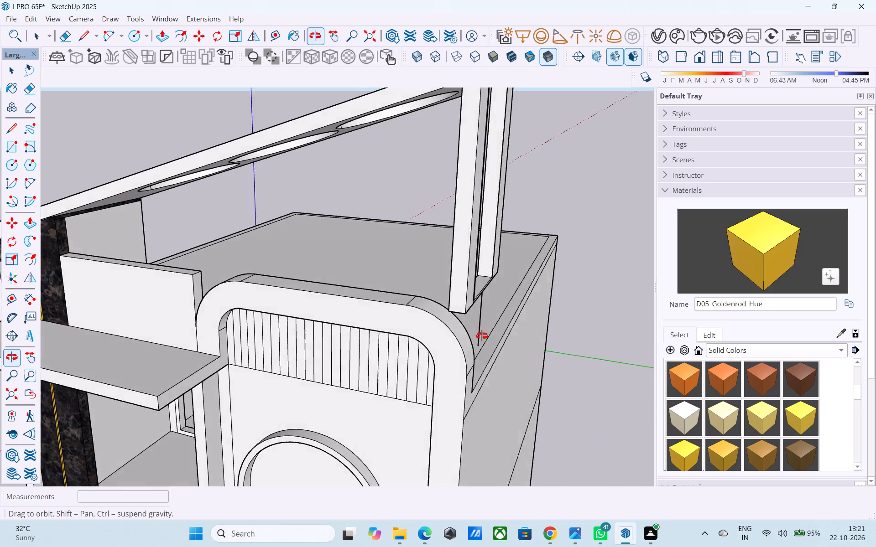
pyautogui.moveTo(482, 336); pyautogui.dragTo(430, 288, button='middle')
pyautogui.press('e')
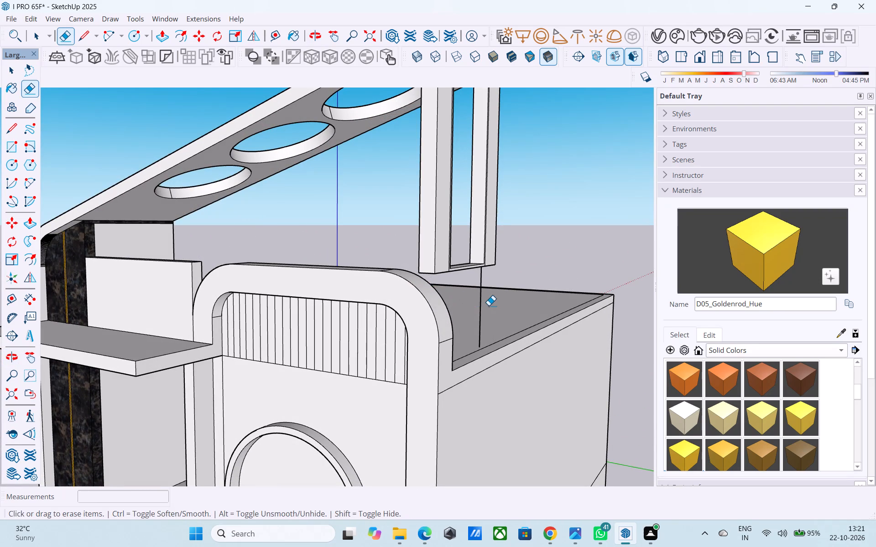
pyautogui.moveTo(489, 305); pyautogui.dragTo(480, 307)
# Push/Pull the underside of the roof frame's bottom rail down about 3' to the parapet top beside the curved frame.
pyautogui.moveTo(474, 305); pyautogui.dragTo(339, 221, button='middle')
pyautogui.scroll(3, 339, 221)
pyautogui.press('space')
pyautogui.scroll(-4, 375, 221)
pyautogui.moveTo(372, 226); pyautogui.dragTo(361, 219, button='middle')
pyautogui.scroll(1, 355, 202)
pyautogui.click(365, 200)
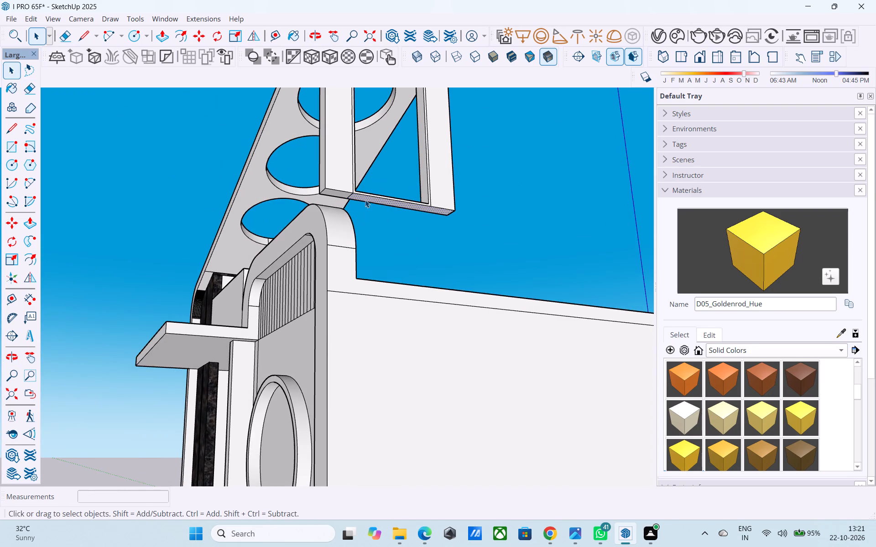
pyautogui.press('p')
pyautogui.click(365, 200)
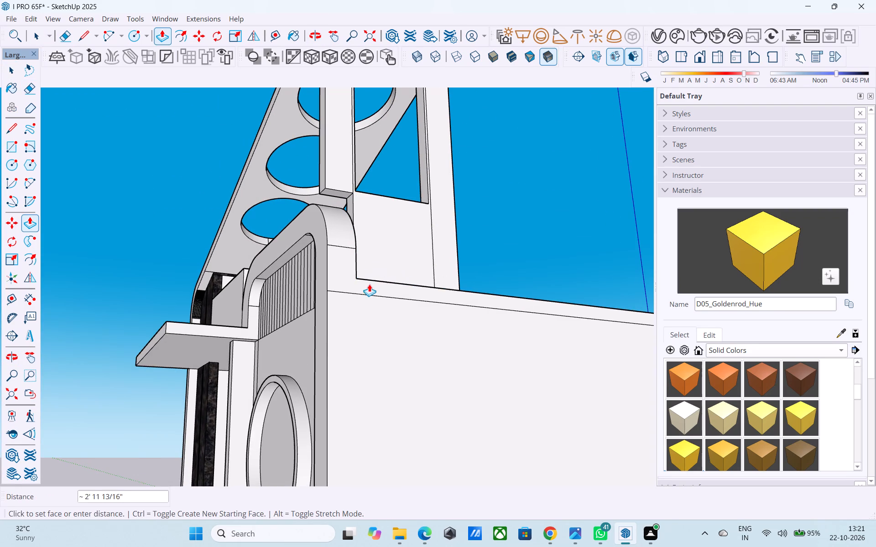
pyautogui.moveTo(369, 284); pyautogui.dragTo(292, 369, button='middle')
pyautogui.scroll(4, 292, 369)
pyautogui.click(292, 369)
# Push/Pull the front post's bottom face down about 6" so it meets the top of the curved frame.
pyautogui.moveTo(315, 327); pyautogui.dragTo(157, 345, button='middle')
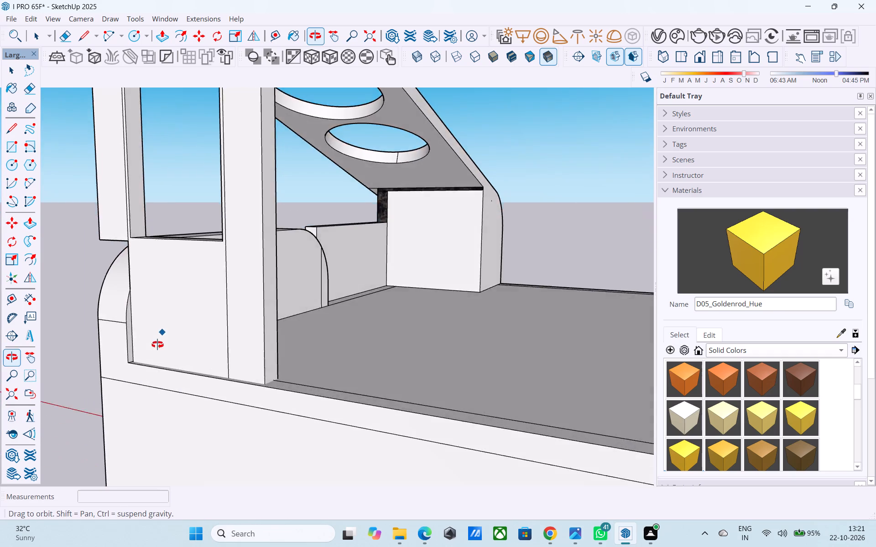
pyautogui.moveTo(157, 345); pyautogui.dragTo(386, 388, button='middle')
pyautogui.scroll(4, 310, 333)
pyautogui.moveTo(315, 303); pyautogui.dragTo(342, 228, button='middle')
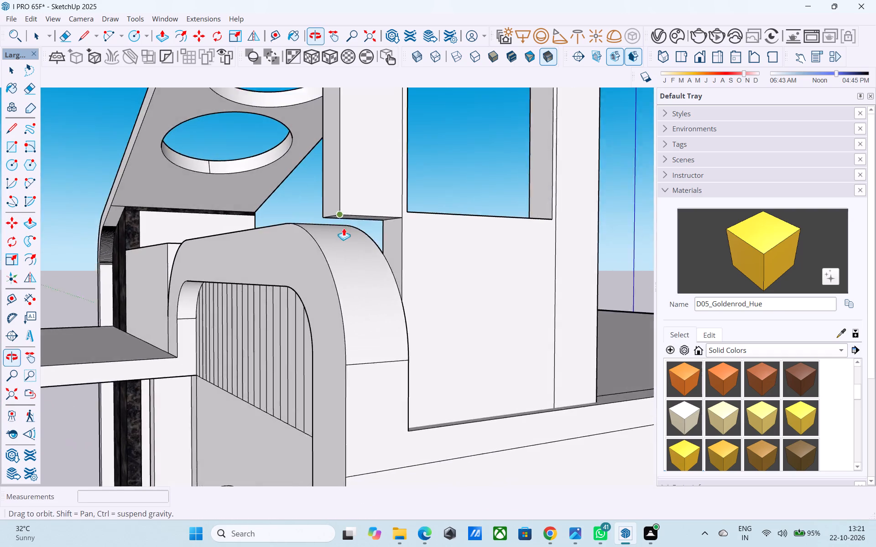
pyautogui.scroll(5, 346, 230)
pyautogui.scroll(-2, 366, 207)
pyautogui.click(368, 201)
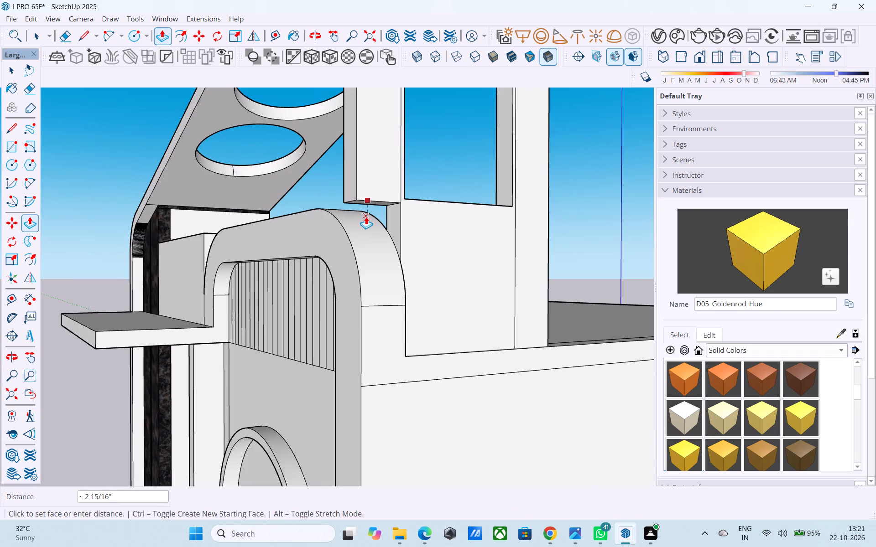
pyautogui.press('space')
pyautogui.moveTo(360, 209); pyautogui.dragTo(356, 189, button='middle')
pyautogui.scroll(7, 364, 182)
pyautogui.scroll(-3, 365, 178)
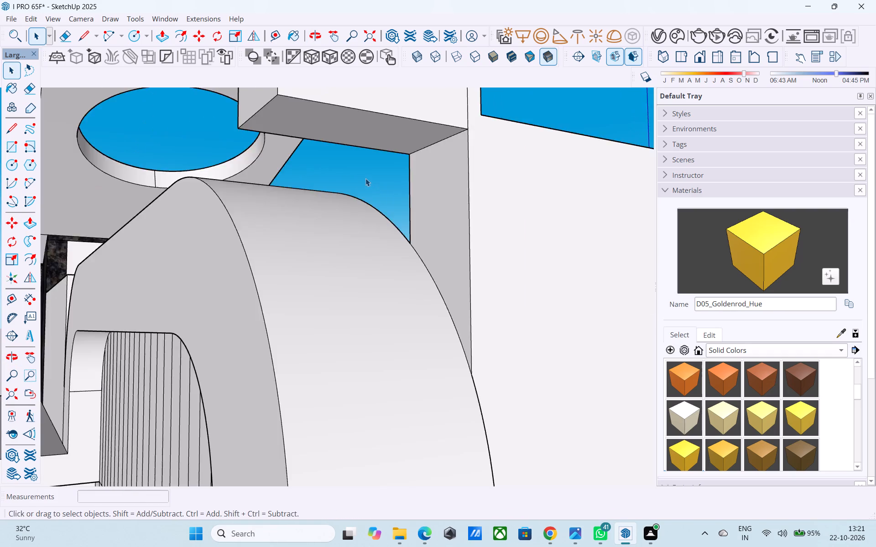
pyautogui.scroll(-1, 365, 178)
pyautogui.scroll(7, 368, 165)
pyautogui.click(365, 169)
pyautogui.press('p')
pyautogui.click(365, 169)
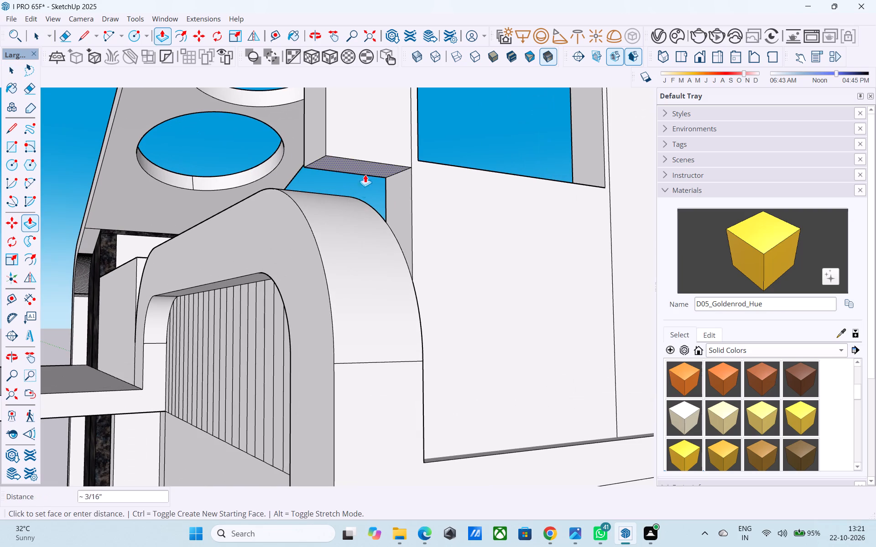
pyautogui.click(356, 229)
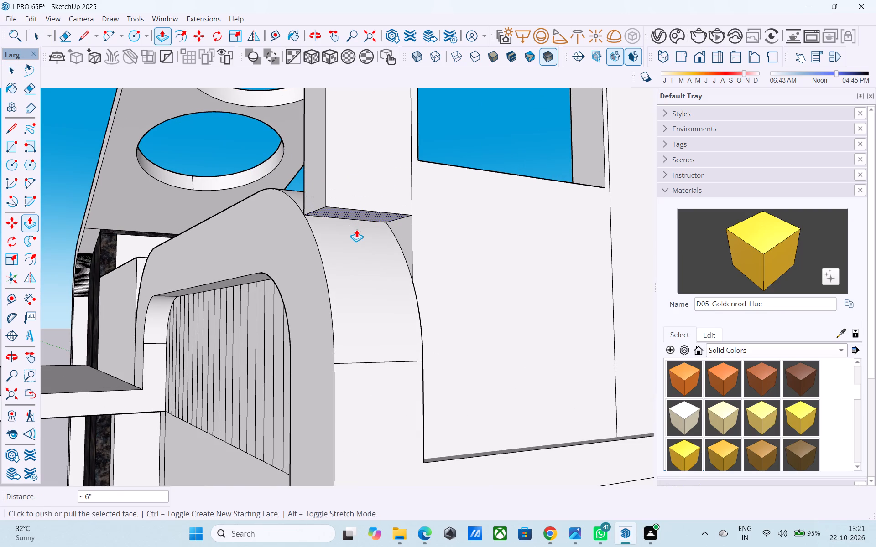
pyautogui.press('space')
# Draw a vertical line about 7 1/16" long from the post's lower front corner down to the curved frame's surface.
pyautogui.scroll(-8, 355, 228)
pyautogui.moveTo(374, 235); pyautogui.dragTo(511, 281, button='middle')
pyautogui.moveTo(480, 238); pyautogui.dragTo(440, 256, button='middle')
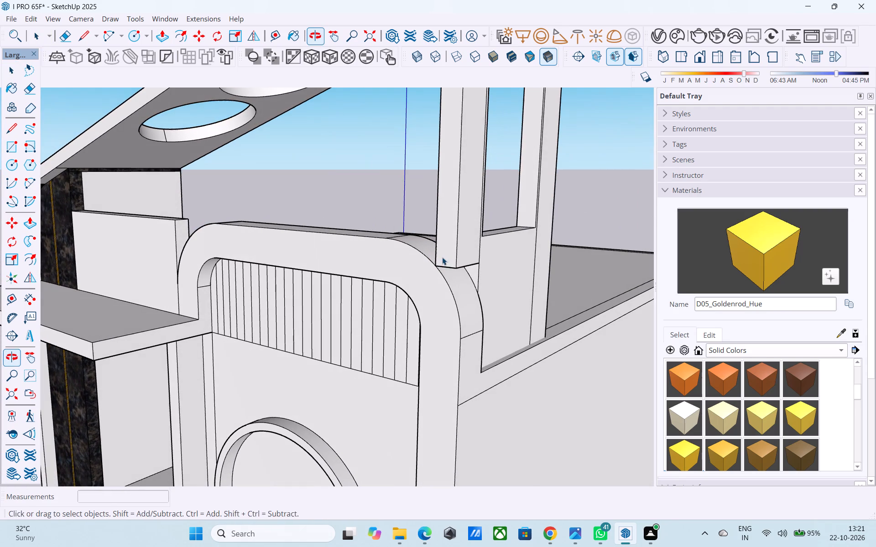
pyautogui.press('l')
pyautogui.click(458, 268)
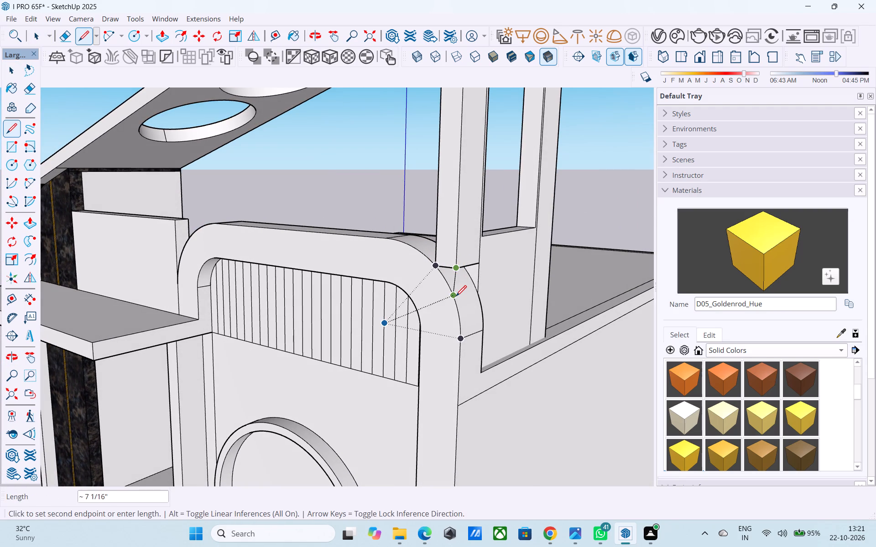
pyautogui.scroll(5, 456, 312)
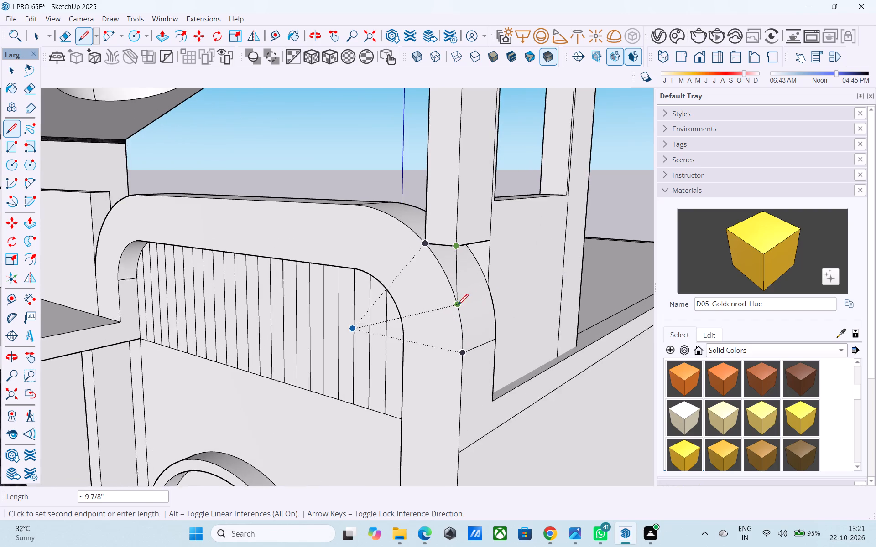
pyautogui.moveTo(456, 254); pyautogui.dragTo(394, 254, button='middle')
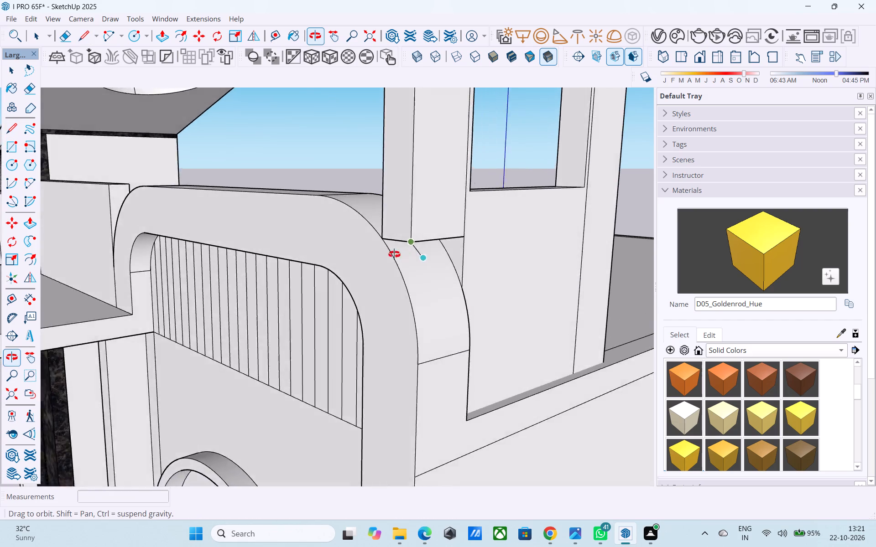
pyautogui.moveTo(394, 254); pyautogui.dragTo(339, 254, button='middle')
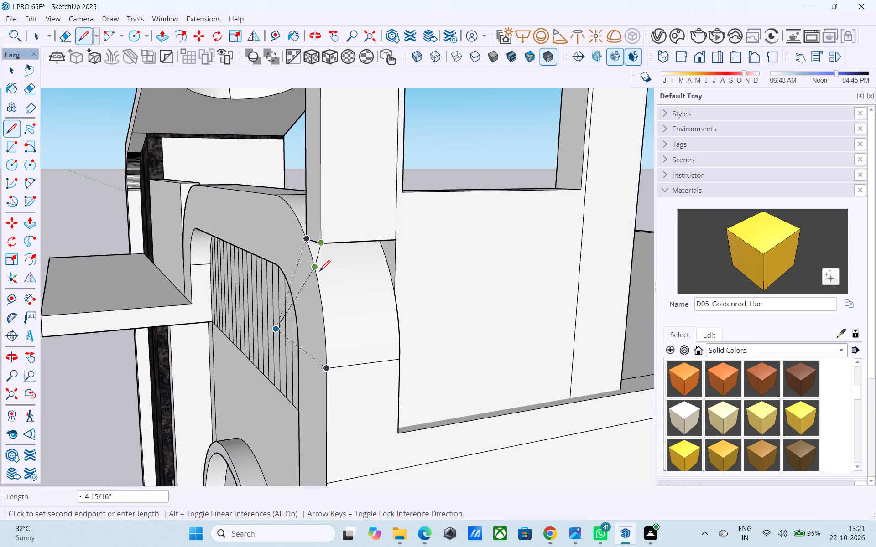
pyautogui.press('Up')
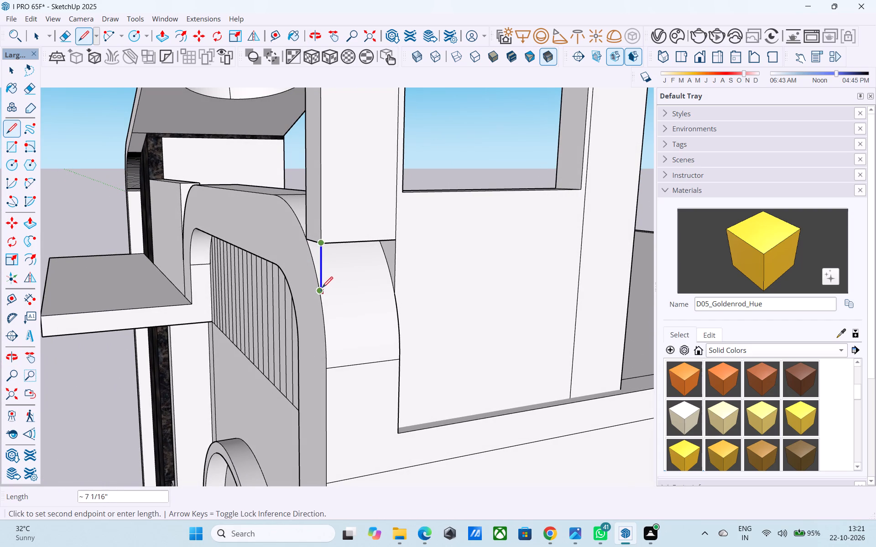
pyautogui.click(322, 293)
# Draw a 1' line along the red axis from the vertical line's lower end to the side panel.
pyautogui.click(321, 295)
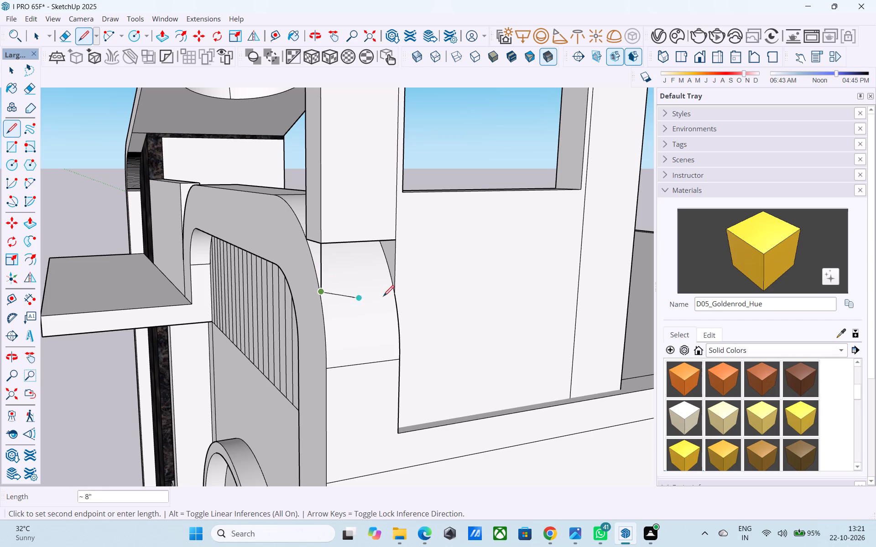
pyautogui.press('Right')
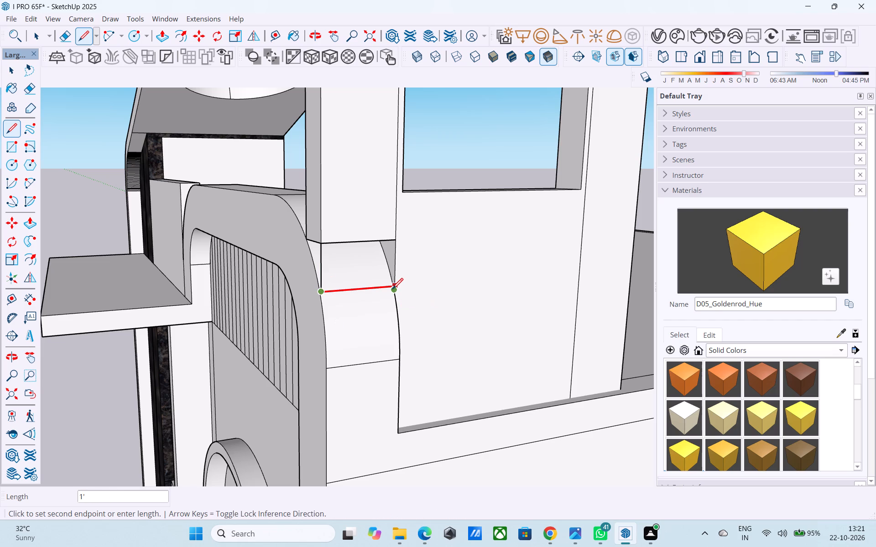
pyautogui.scroll(7, 394, 287)
pyautogui.click(394, 287)
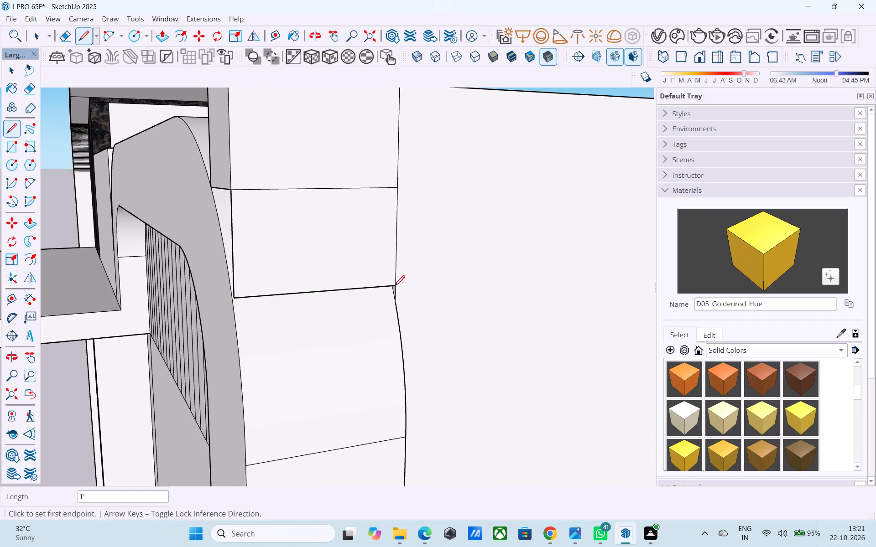
# Draw a short line about 9/16" long joining the new lower corner to the curved frame's front edge.
pyautogui.moveTo(253, 289); pyautogui.dragTo(445, 306, button='middle')
pyautogui.click(386, 314)
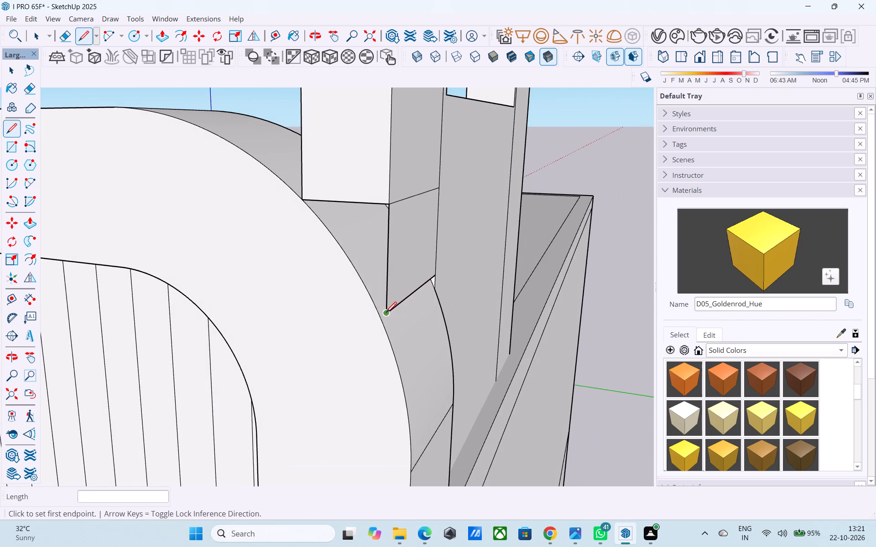
pyautogui.press('Left')
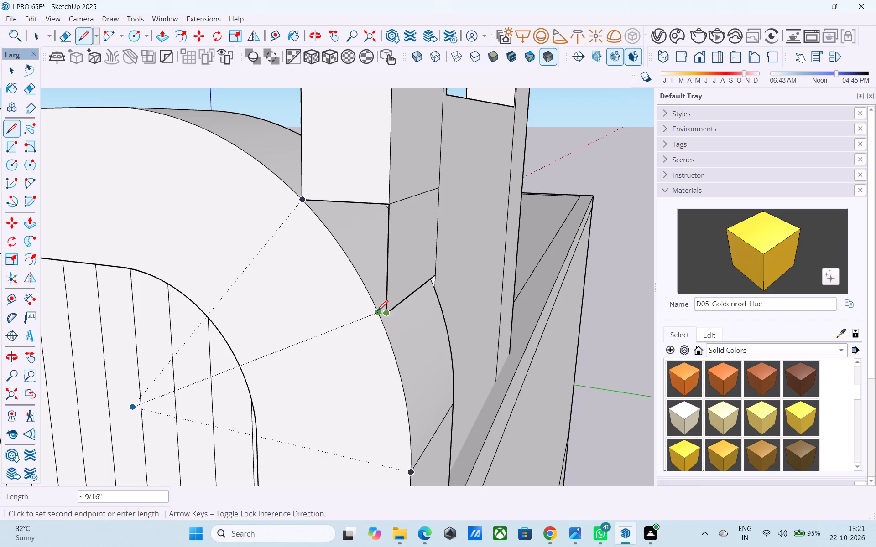
pyautogui.scroll(5, 377, 312)
pyautogui.click(378, 312)
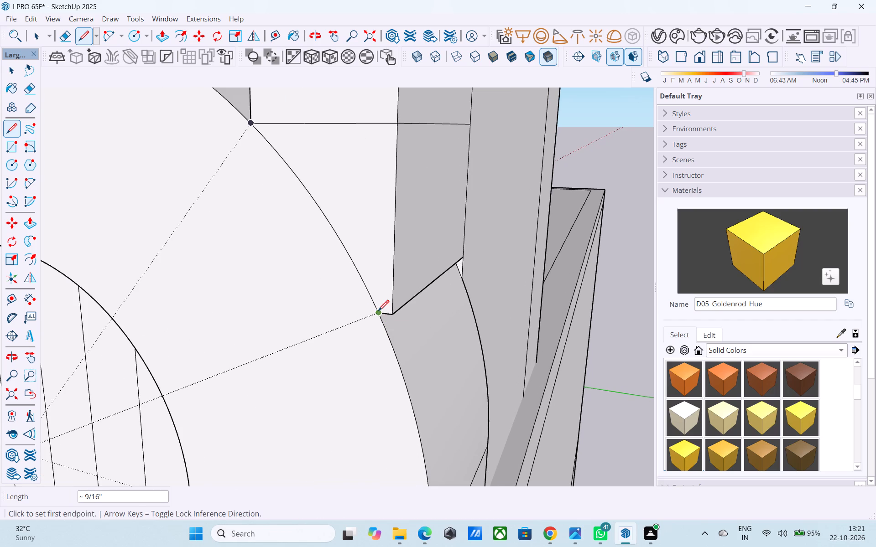
# Erase the leftover horizontal seam lines on the front and side of the post above the curved frame.
pyautogui.press('space')
pyautogui.scroll(-4, 378, 310)
pyautogui.press('e')
pyautogui.moveTo(368, 180); pyautogui.dragTo(376, 198)
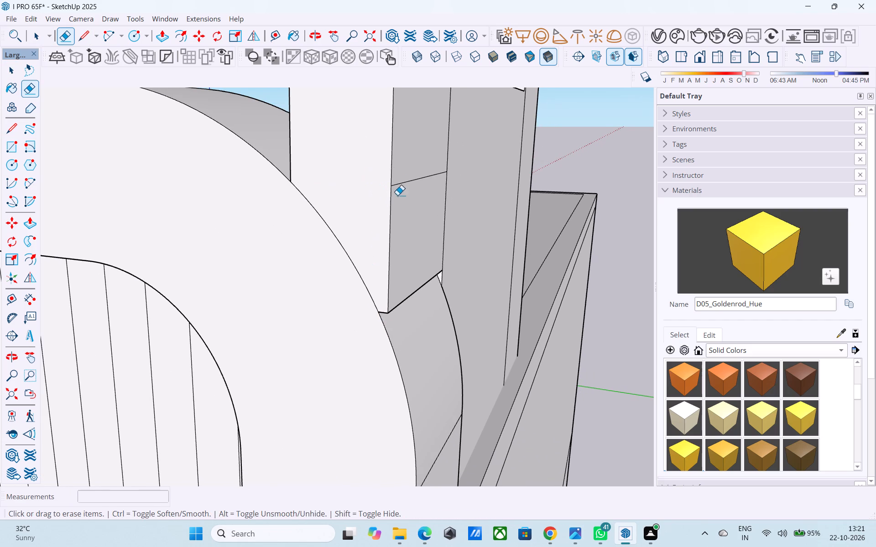
pyautogui.click(402, 184)
# Save the model.
pyautogui.scroll(-10, 400, 187)
pyautogui.scroll(-5, 395, 263)
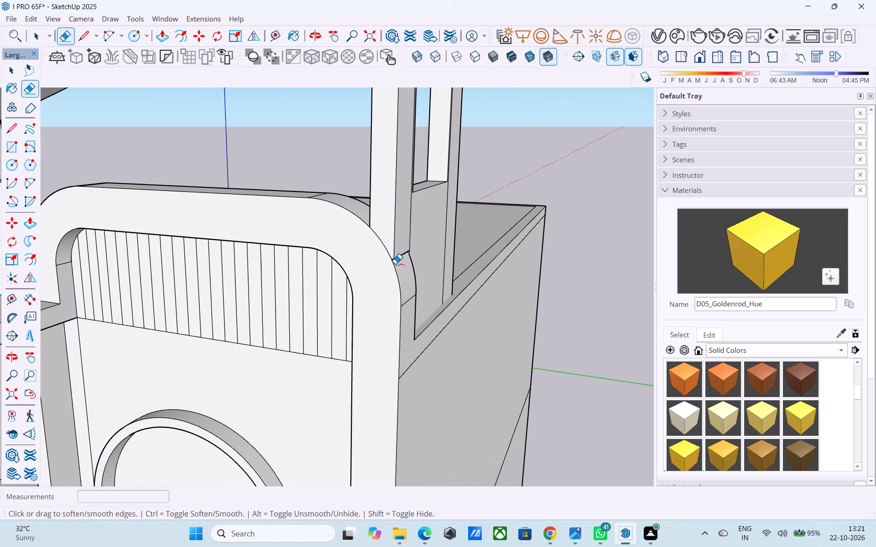
pyautogui.hotkey('ctrl', 's')
pyautogui.press('space')
pyautogui.scroll(-10, 395, 263)
pyautogui.moveTo(393, 268); pyautogui.dragTo(422, 264, button='middle')
pyautogui.scroll(1, 422, 264)
pyautogui.scroll(-6, 495, 238)
pyautogui.moveTo(386, 293); pyautogui.dragTo(411, 273, button='middle')
pyautogui.hotkey('ctrl', 's')
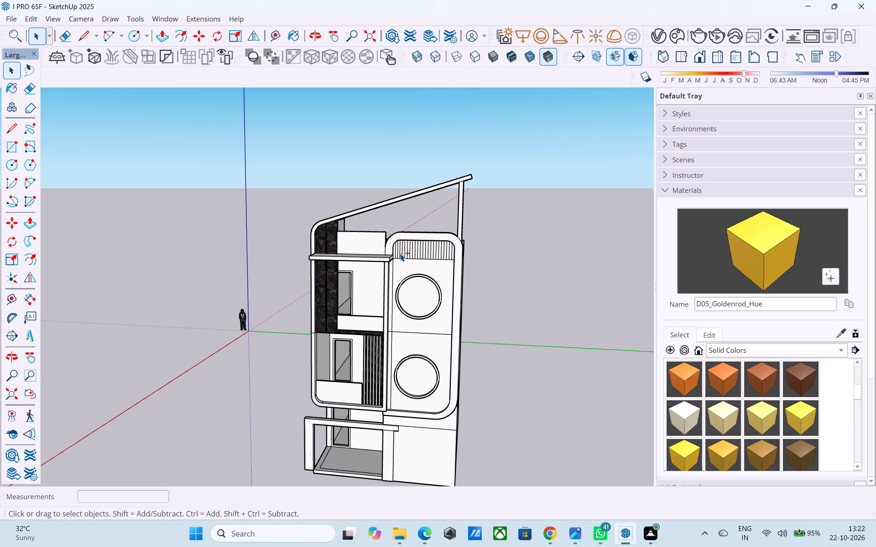
pyautogui.hotkey('ctrl', 's')
# Draw a 5' 6" vertical centre line across the upper round opening, from the inner circle's top to its bottom endpoint.
pyautogui.moveTo(423, 276); pyautogui.dragTo(419, 264, button='middle')
pyautogui.moveTo(459, 308); pyautogui.dragTo(476, 338, button='middle')
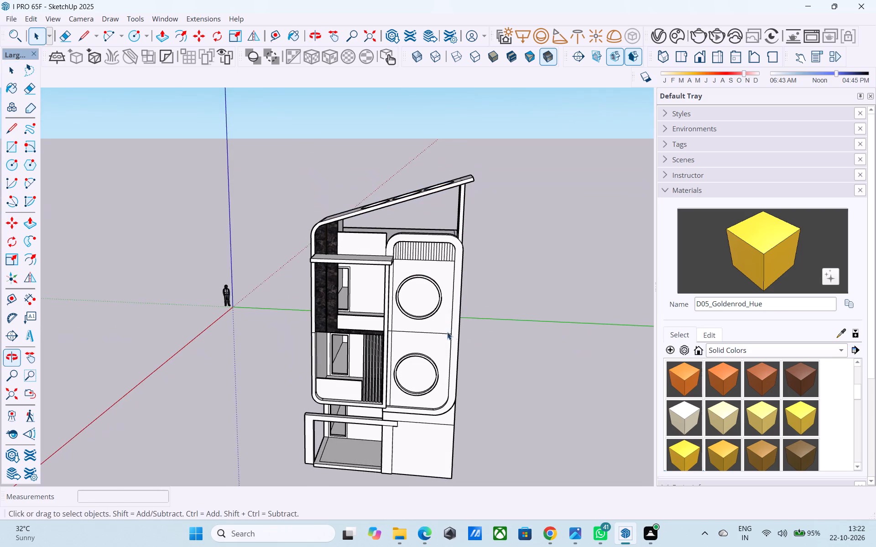
pyautogui.moveTo(430, 330); pyautogui.dragTo(436, 295, button='middle')
pyautogui.moveTo(414, 320); pyautogui.dragTo(414, 311, button='middle')
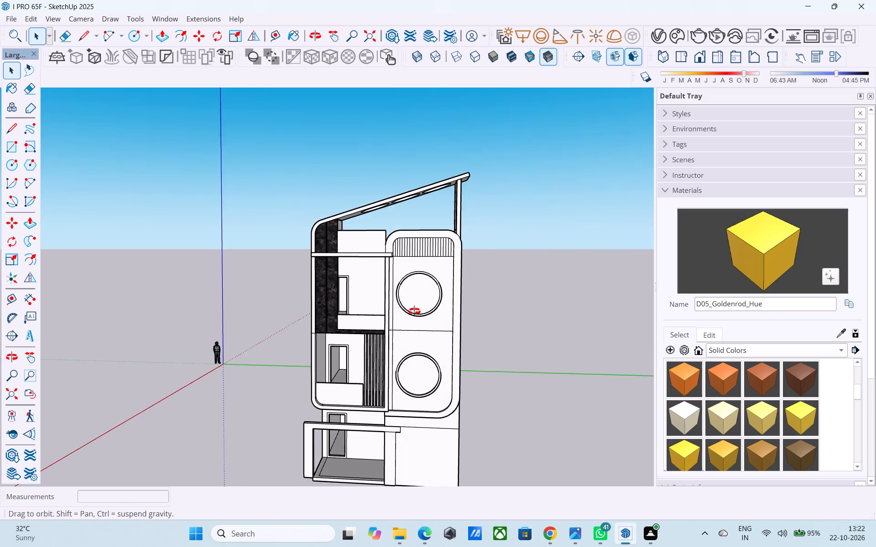
pyautogui.moveTo(414, 311); pyautogui.dragTo(404, 251, button='middle')
pyautogui.scroll(4, 419, 287)
pyautogui.middleClick(422, 290)
pyautogui.press('l')
pyautogui.scroll(4, 411, 267)
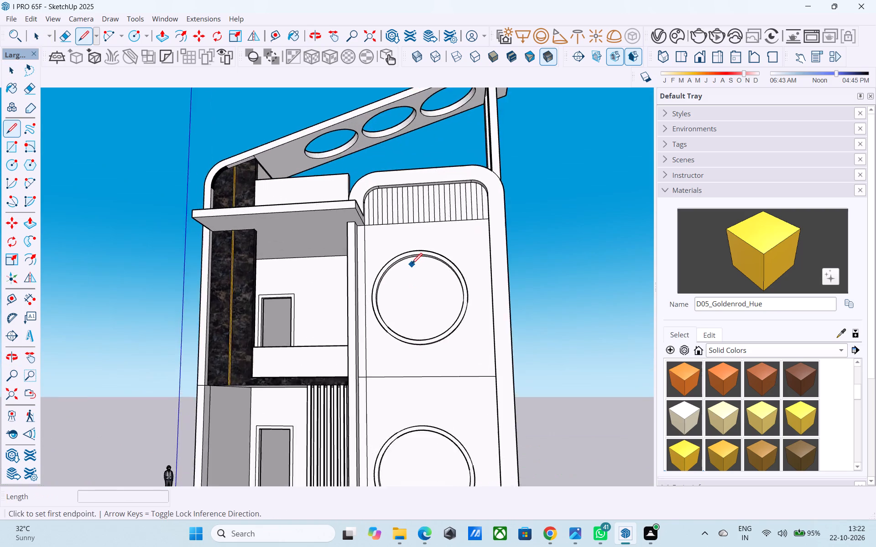
pyautogui.scroll(7, 412, 265)
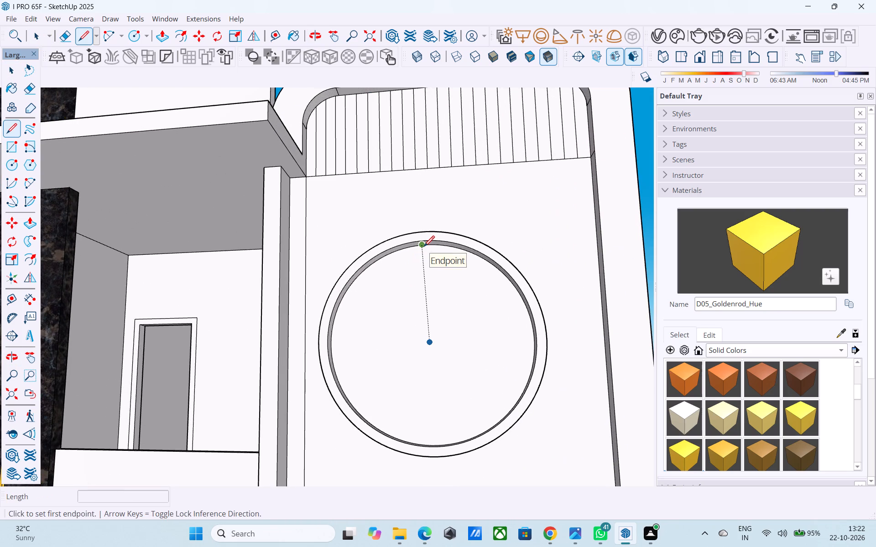
pyautogui.click(424, 248)
pyautogui.scroll(-5, 422, 254)
pyautogui.moveTo(401, 325); pyautogui.dragTo(397, 439, button='middle')
pyautogui.scroll(4, 408, 400)
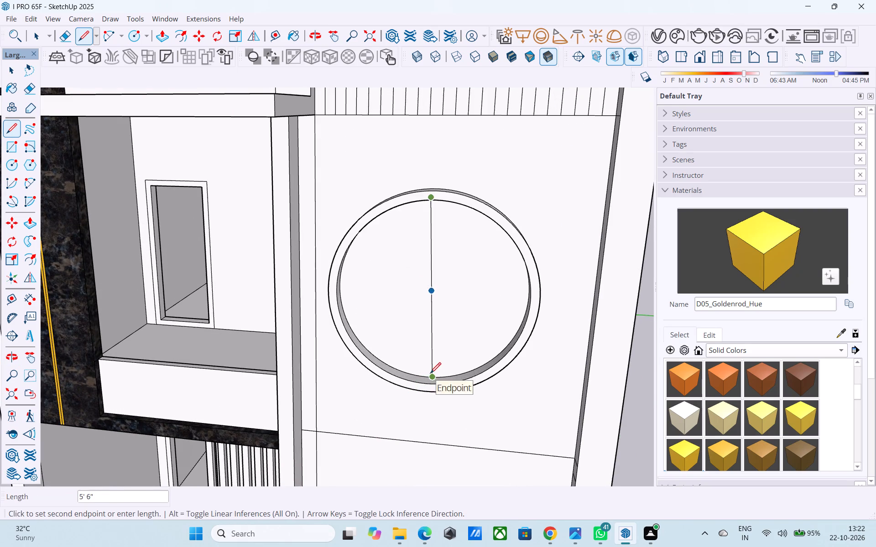
pyautogui.scroll(4, 427, 378)
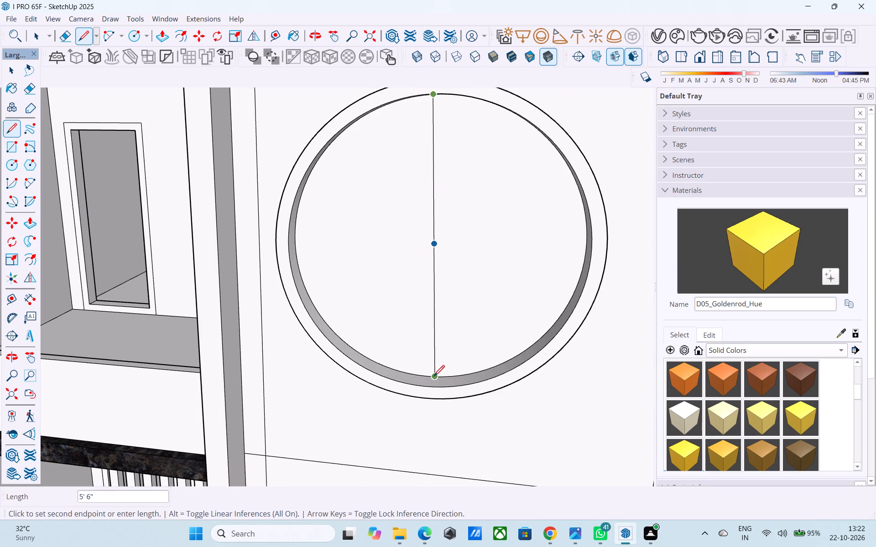
pyautogui.click(434, 377)
pyautogui.moveTo(434, 376); pyautogui.dragTo(437, 358, button='middle')
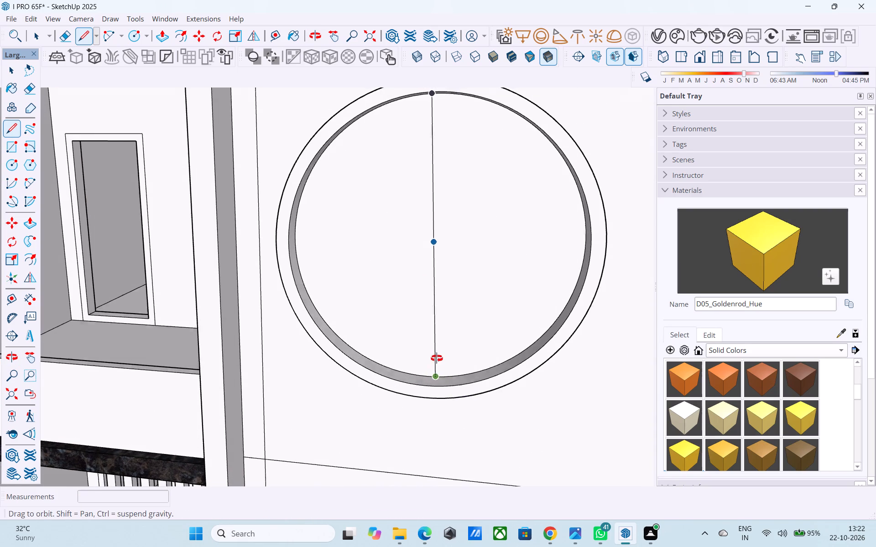
# Select the vertical centre line across the upper round opening.
pyautogui.moveTo(437, 358); pyautogui.dragTo(433, 350, button='middle')
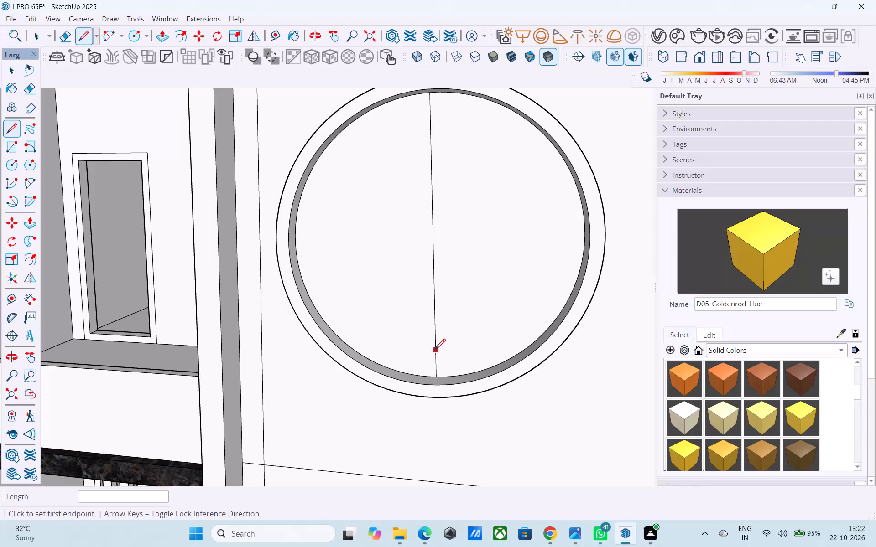
pyautogui.moveTo(435, 351); pyautogui.dragTo(443, 339, button='middle')
pyautogui.scroll(1, 442, 340)
pyautogui.press('space')
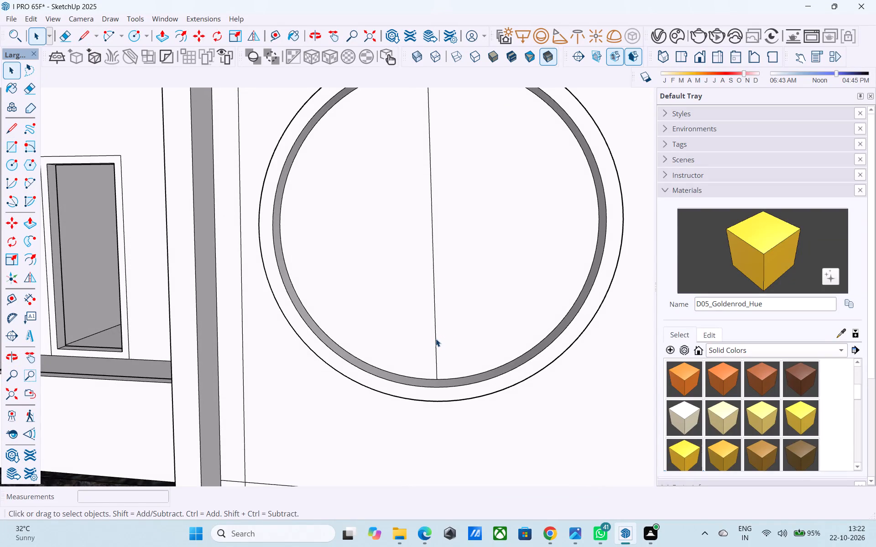
pyautogui.click(436, 339)
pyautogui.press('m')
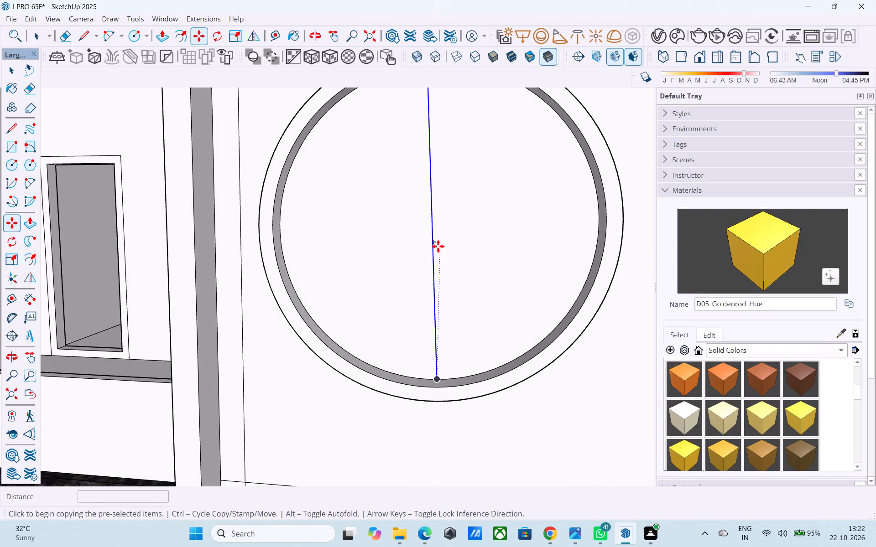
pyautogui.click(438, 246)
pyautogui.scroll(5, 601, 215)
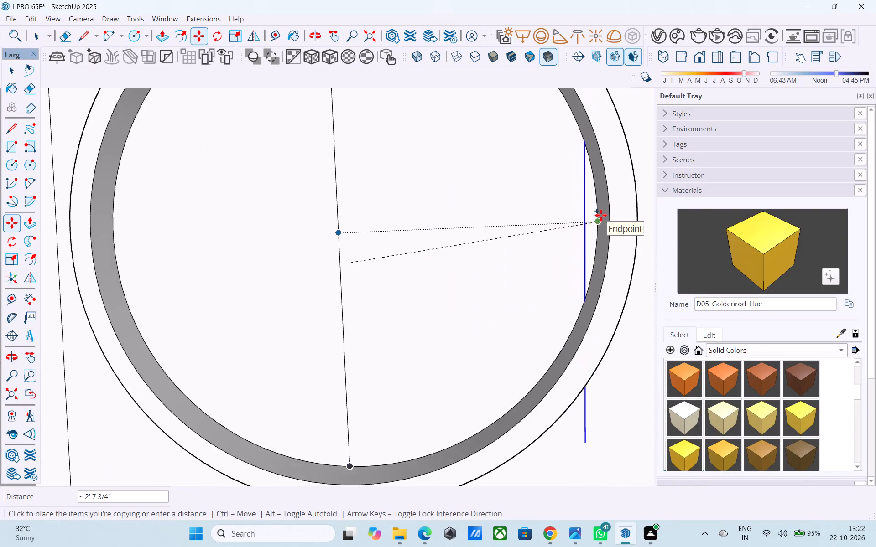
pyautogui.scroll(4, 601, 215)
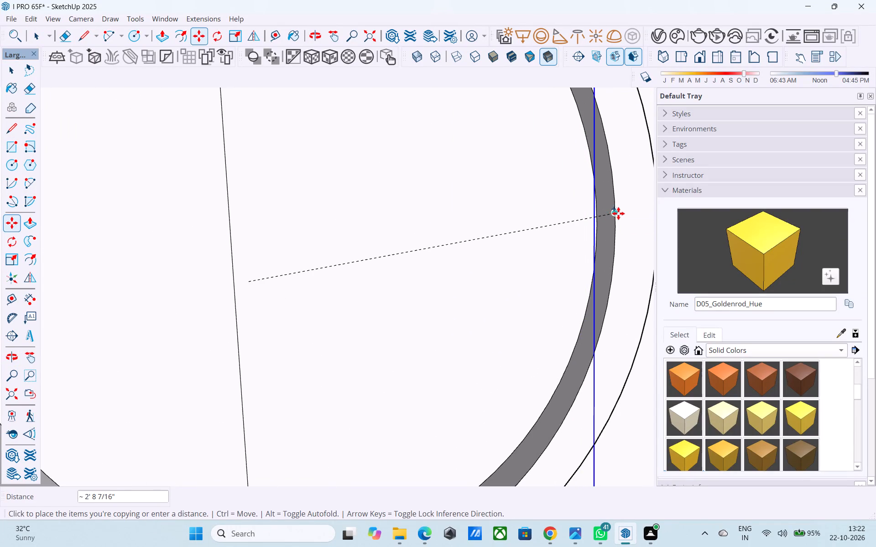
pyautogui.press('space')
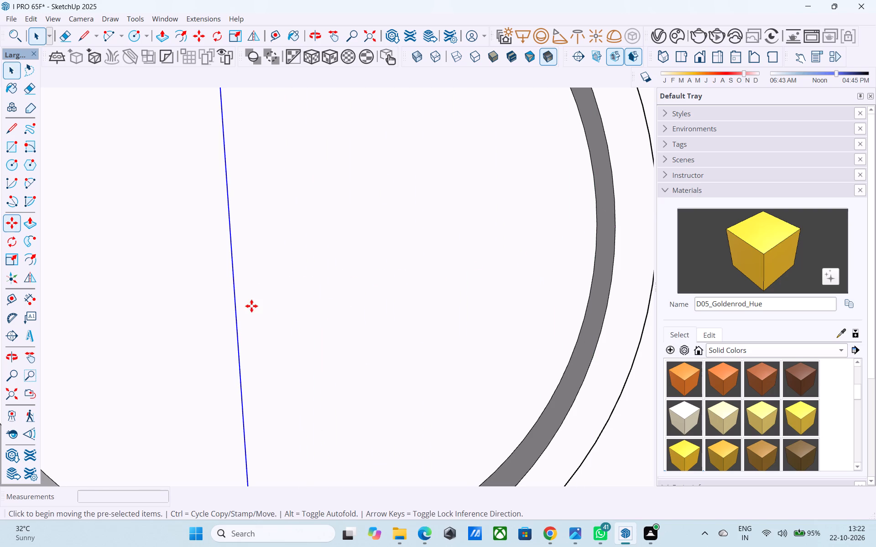
# Copy the centre line 2' 9" from its midpoint to the inner circle's right edge and divide the span into 10 equal copies.
pyautogui.press('m')
pyautogui.click(231, 236)
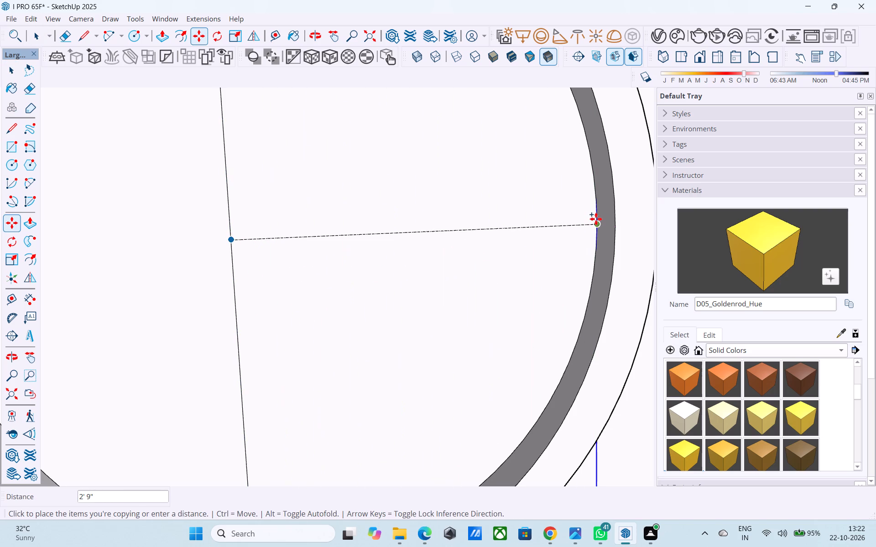
pyautogui.click(596, 219)
pyautogui.press('/')
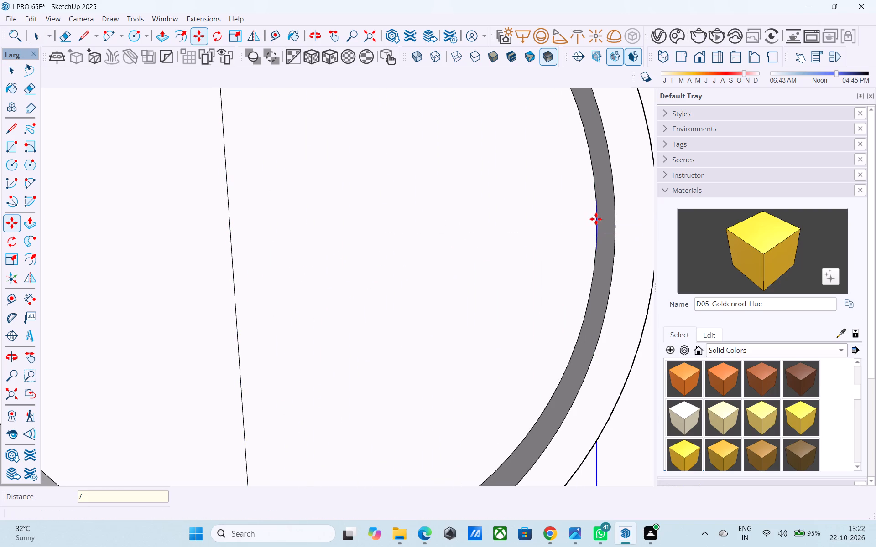
pyautogui.write('10')
pyautogui.press('Return')
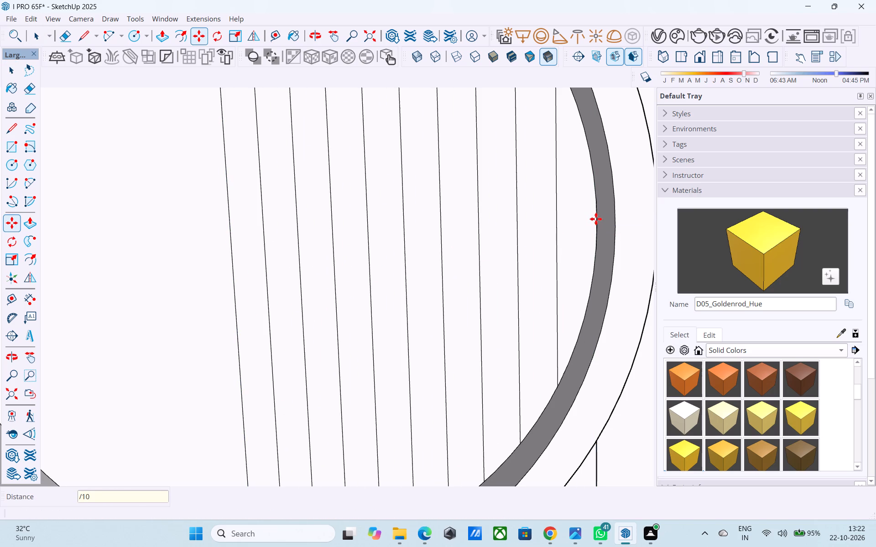
# Copy the centre line 2' 9" to the inner circle's left edge and divide the span into 10 equal copies.
pyautogui.scroll(-14, 596, 219)
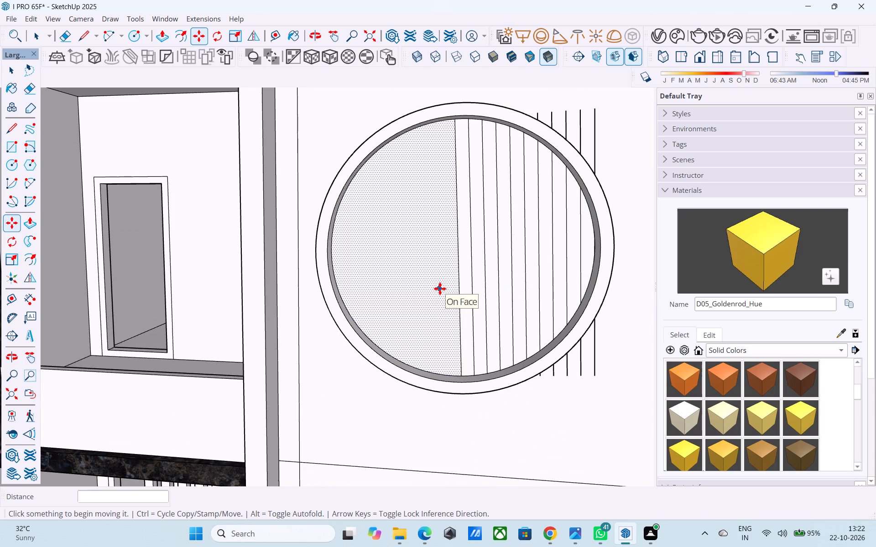
pyautogui.press('space')
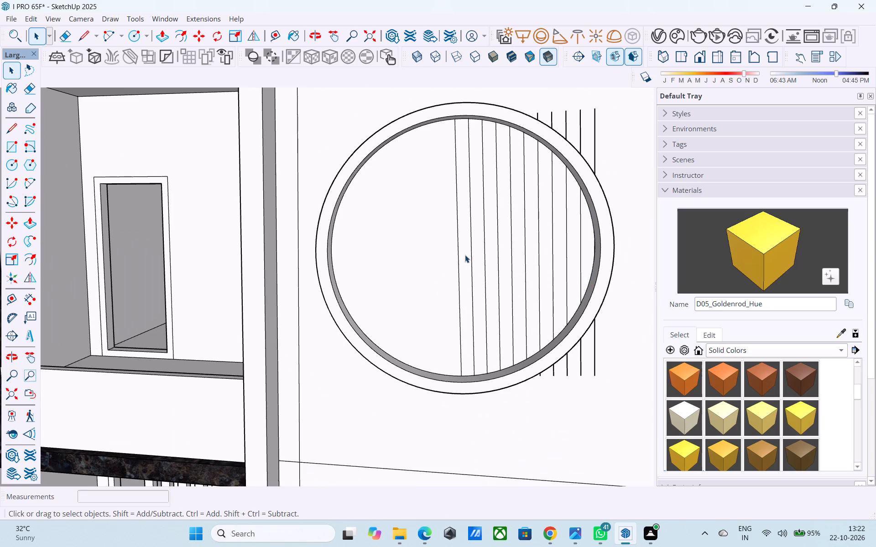
pyautogui.click(457, 250)
pyautogui.press('m')
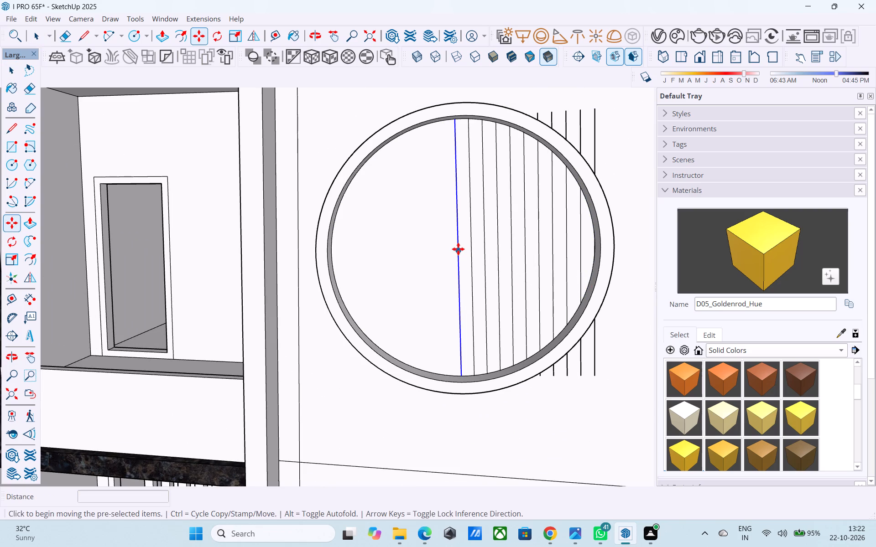
pyautogui.click(458, 247)
pyautogui.moveTo(351, 259); pyautogui.dragTo(331, 258, button='middle')
pyautogui.scroll(5, 331, 258)
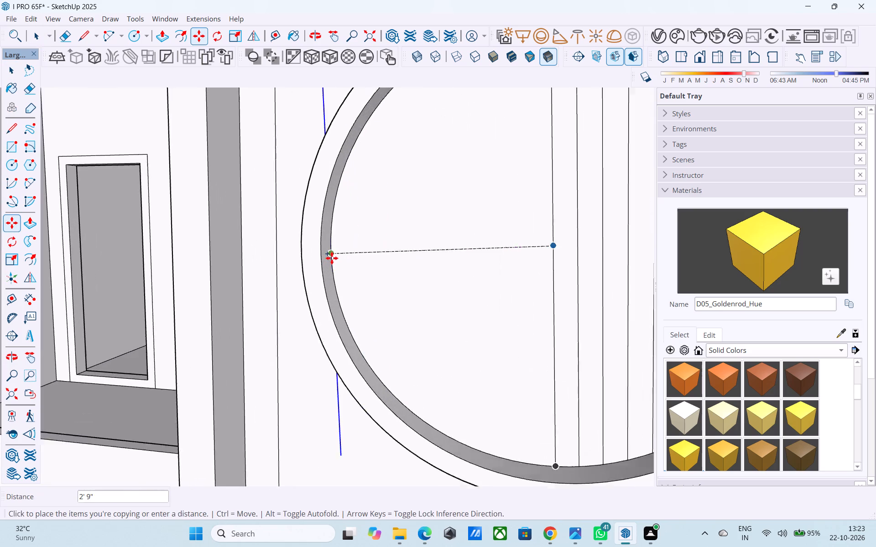
pyautogui.scroll(2, 332, 258)
pyautogui.click(332, 258)
pyautogui.write('/10')
pyautogui.press('Return')
# Erase the line ends sticking out past the upper-left side of the upper round window's ring.
pyautogui.scroll(-7, 338, 251)
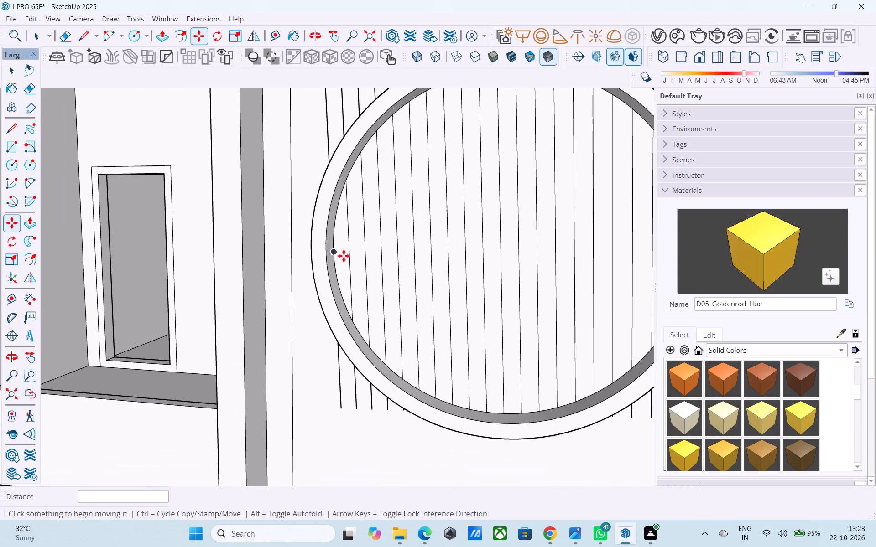
pyautogui.scroll(-10, 344, 256)
pyautogui.moveTo(357, 283); pyautogui.dragTo(434, 322, button='middle')
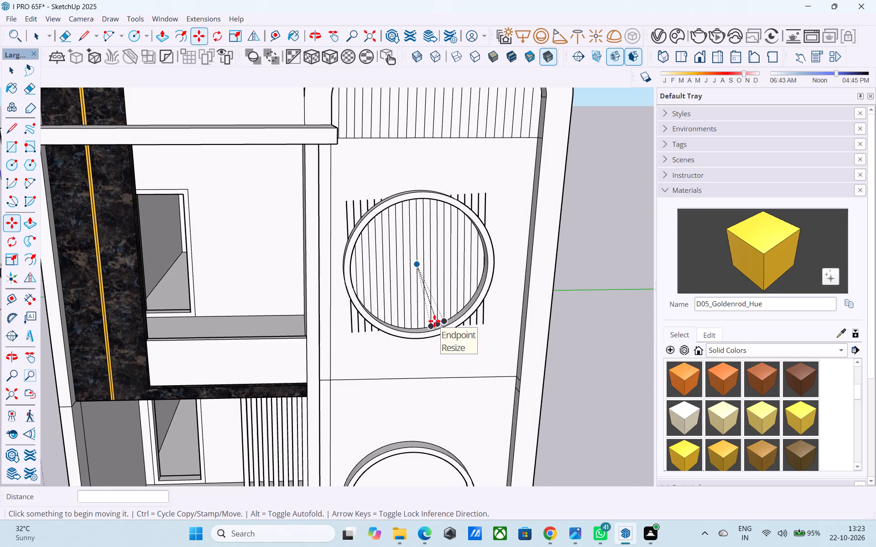
pyautogui.moveTo(429, 315); pyautogui.dragTo(427, 310, button='middle')
pyautogui.press('e')
pyautogui.scroll(1, 424, 305)
pyautogui.scroll(1, 370, 196)
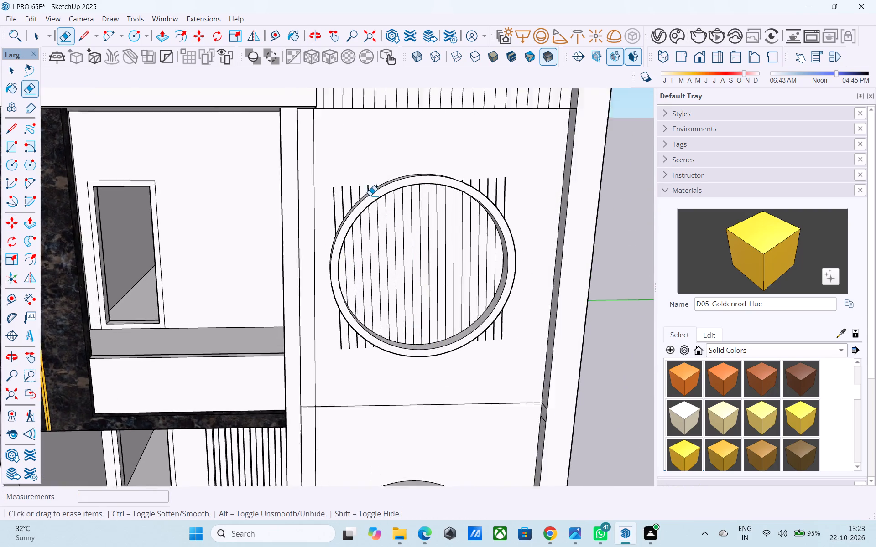
pyautogui.scroll(11, 370, 196)
pyautogui.moveTo(373, 173); pyautogui.dragTo(259, 253)
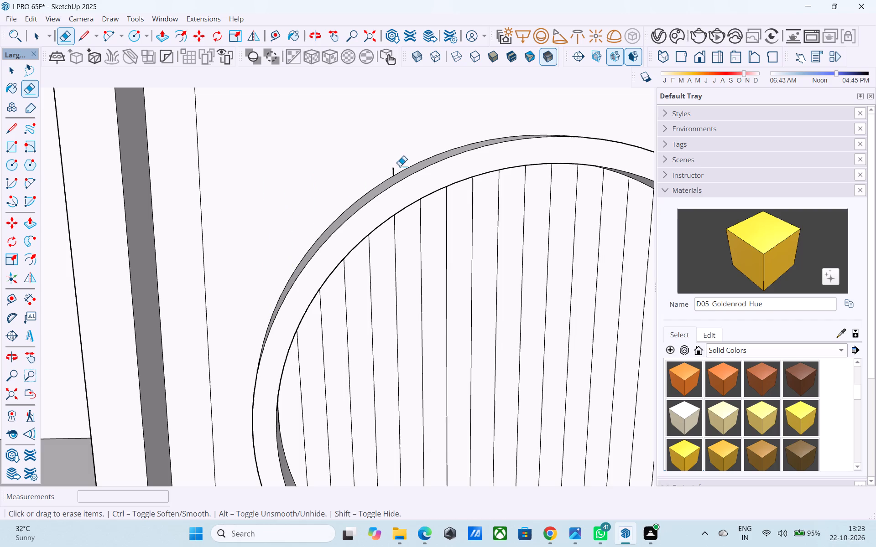
pyautogui.scroll(3, 398, 162)
pyautogui.moveTo(394, 171); pyautogui.dragTo(388, 173)
# Erase the line ends sticking out past the upper-right side of the upper round window's ring.
pyautogui.scroll(-12, 369, 167)
pyautogui.moveTo(491, 181); pyautogui.dragTo(401, 191, button='middle')
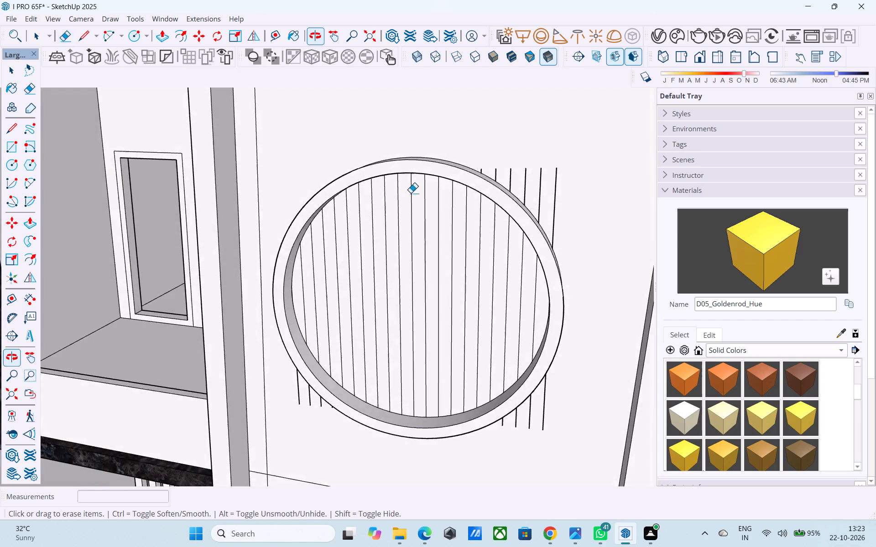
pyautogui.scroll(7, 472, 173)
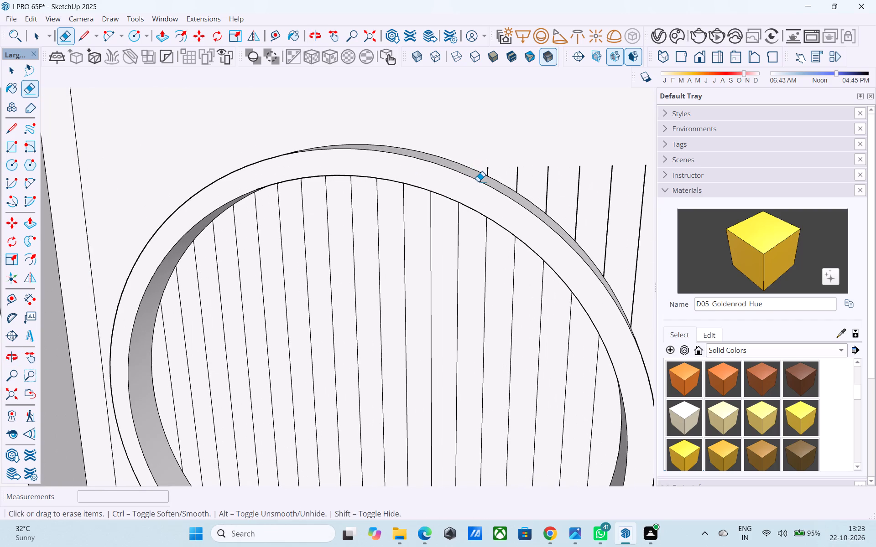
pyautogui.scroll(-6, 381, 217)
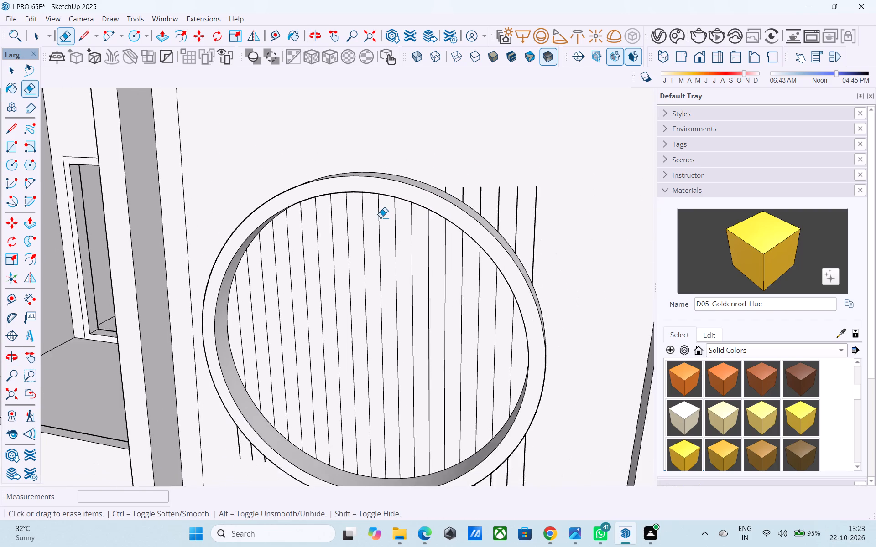
pyautogui.moveTo(540, 198); pyautogui.dragTo(503, 216, button='middle')
pyautogui.scroll(8, 502, 213)
pyautogui.moveTo(391, 183); pyautogui.dragTo(423, 185)
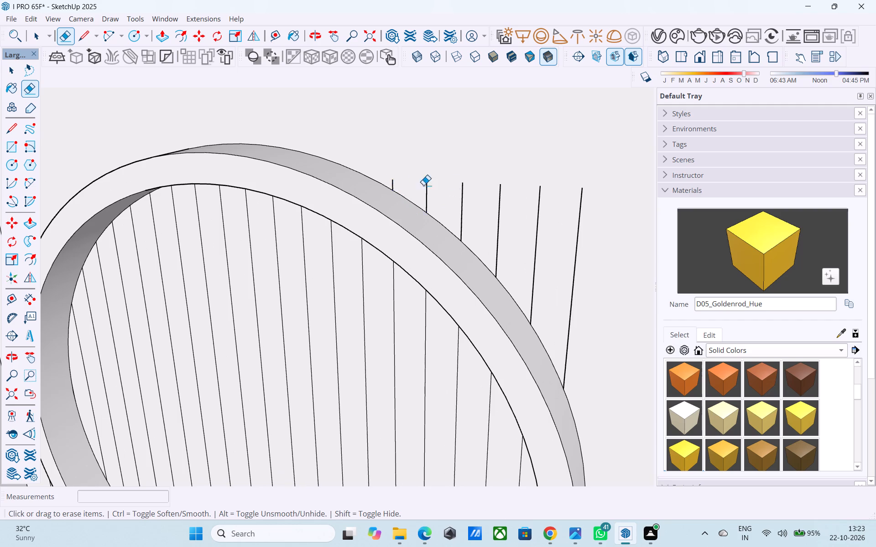
pyautogui.moveTo(423, 185); pyautogui.dragTo(590, 207)
# Erase the line ends sticking out past the lower right and lower left of the upper round window's ring.
pyautogui.scroll(-12, 543, 146)
pyautogui.moveTo(506, 299); pyautogui.dragTo(561, 192, button='middle')
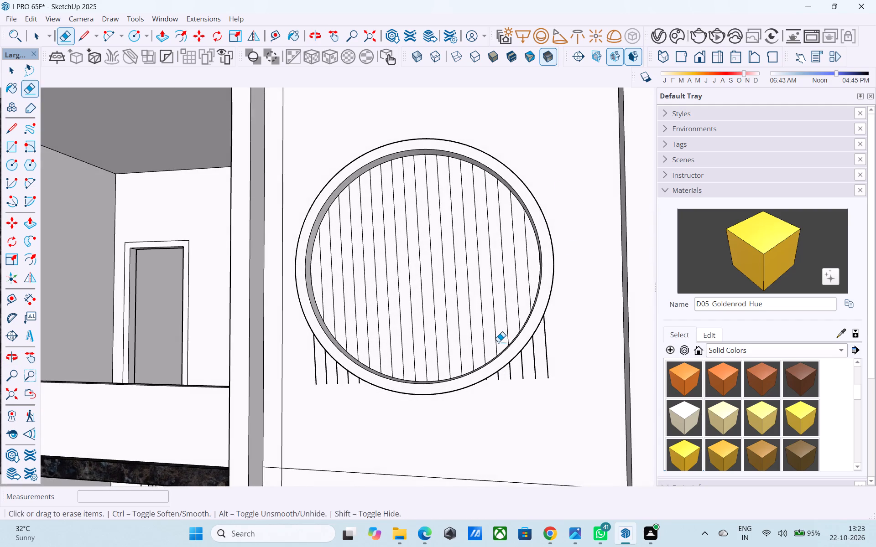
pyautogui.moveTo(498, 342); pyautogui.dragTo(524, 223, button='middle')
pyautogui.scroll(5, 563, 250)
pyautogui.moveTo(595, 201); pyautogui.dragTo(485, 269)
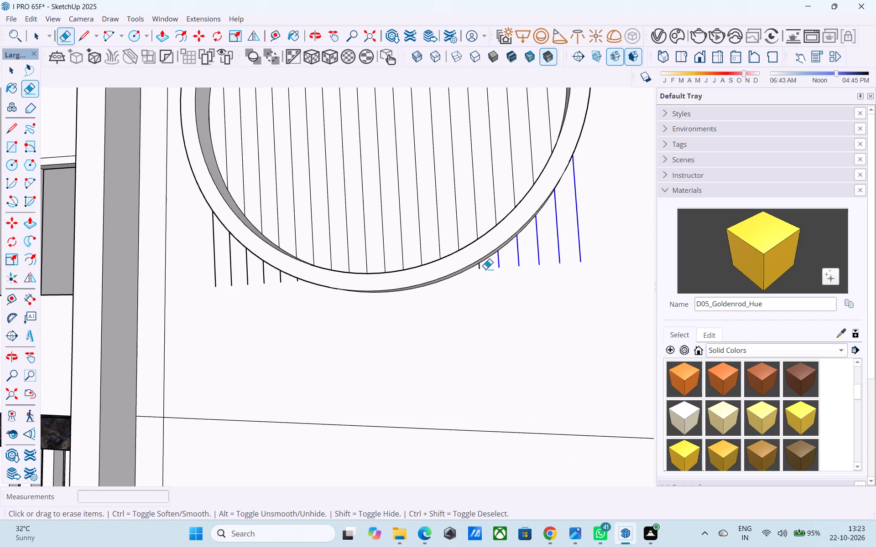
pyautogui.moveTo(485, 269); pyautogui.dragTo(481, 269)
pyautogui.moveTo(268, 298); pyautogui.dragTo(394, 284, button='middle')
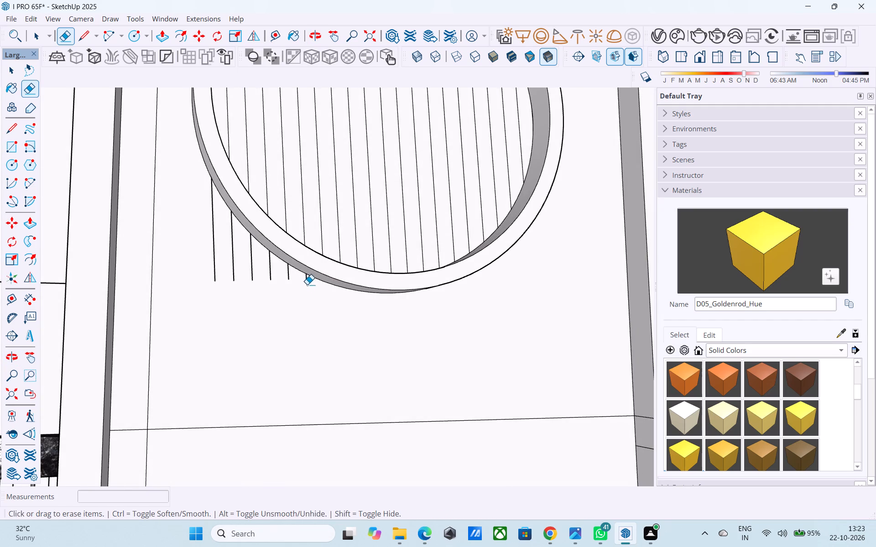
pyautogui.moveTo(308, 283); pyautogui.dragTo(169, 253)
pyautogui.scroll(7, 296, 280)
pyautogui.moveTo(315, 279); pyautogui.dragTo(308, 276)
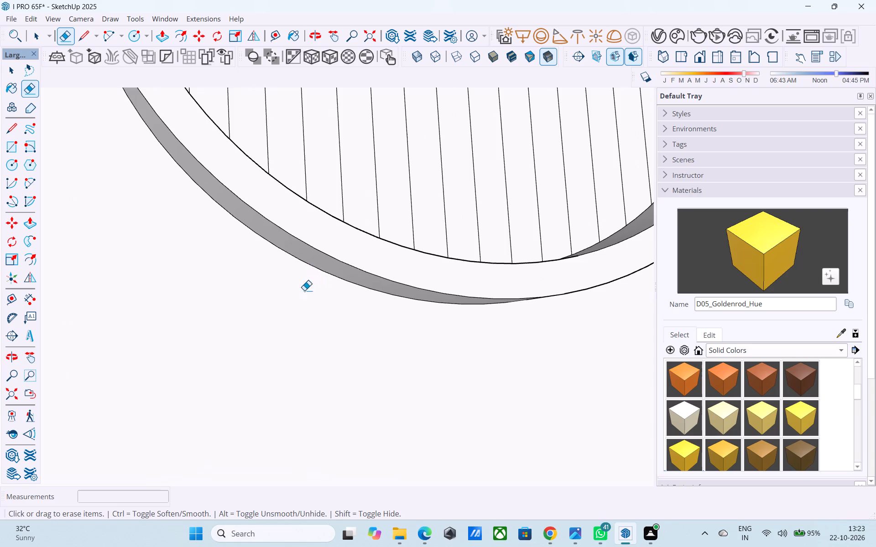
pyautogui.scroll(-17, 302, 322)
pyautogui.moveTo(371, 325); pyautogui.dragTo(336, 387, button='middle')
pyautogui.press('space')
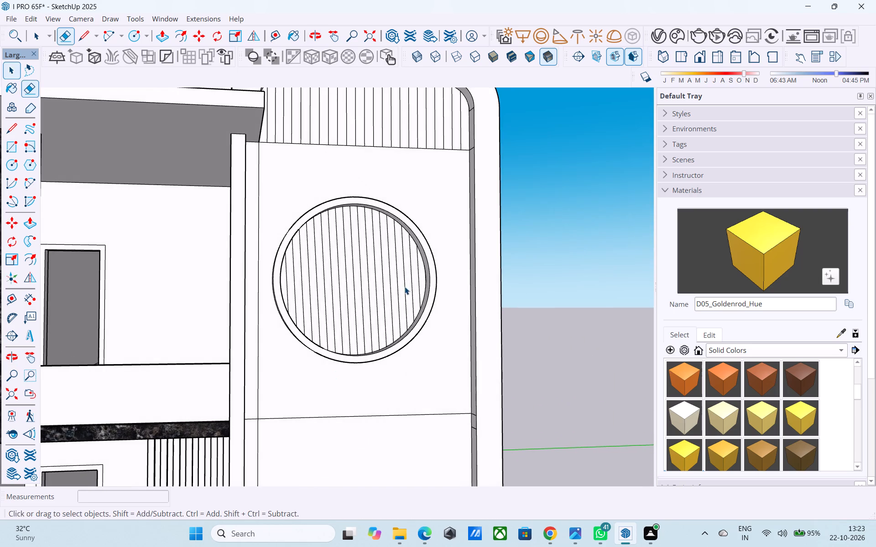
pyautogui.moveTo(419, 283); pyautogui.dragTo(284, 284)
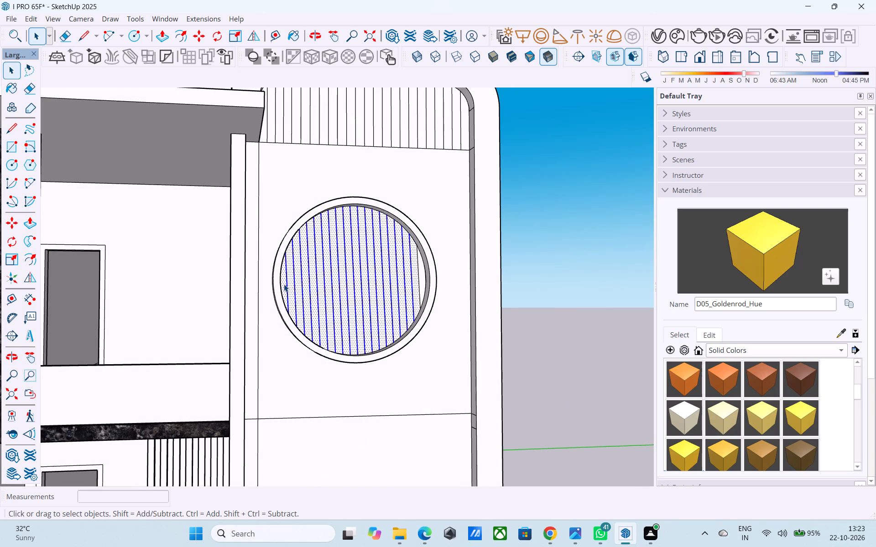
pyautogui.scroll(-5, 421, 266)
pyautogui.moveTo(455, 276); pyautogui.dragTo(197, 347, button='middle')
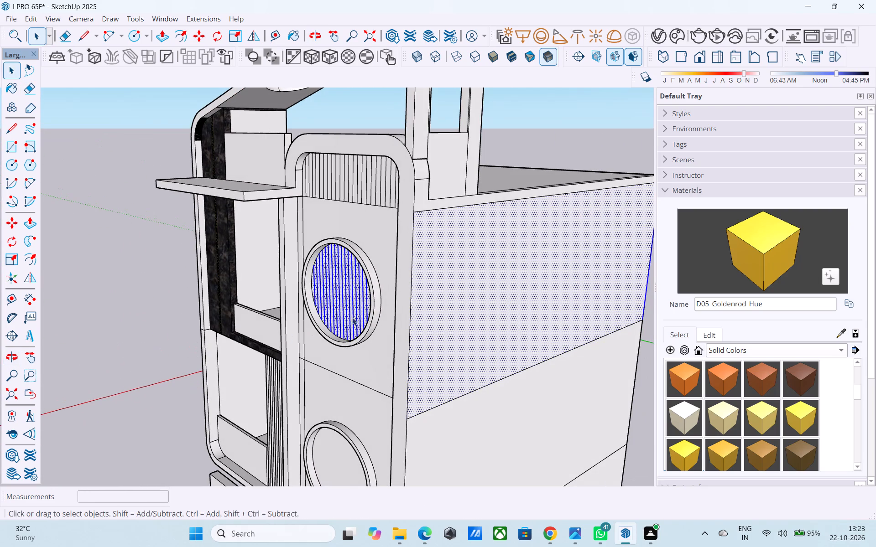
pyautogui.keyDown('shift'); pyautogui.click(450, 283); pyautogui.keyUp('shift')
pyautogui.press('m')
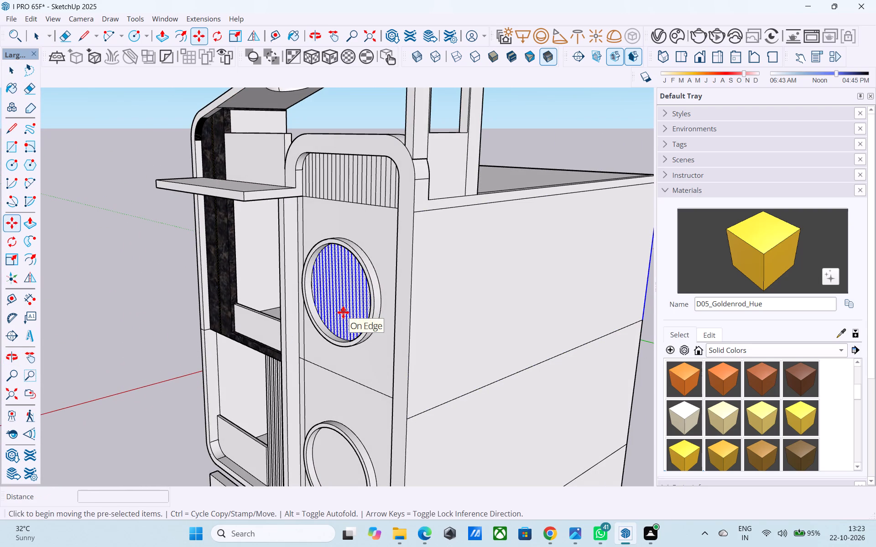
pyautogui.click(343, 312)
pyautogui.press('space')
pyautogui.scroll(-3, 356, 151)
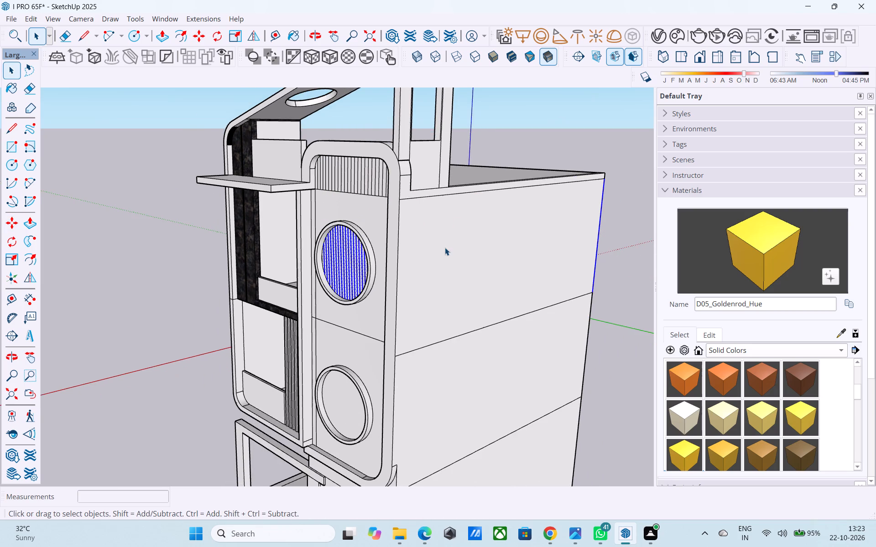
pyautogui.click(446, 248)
# Copy all vertical strips of the upper round window straight down about 10' 11 9/16" into the lower round window's ring.
pyautogui.moveTo(360, 273); pyautogui.dragTo(447, 266, button='middle')
pyautogui.scroll(7, 392, 272)
pyautogui.click(386, 259)
pyautogui.scroll(1, 386, 259)
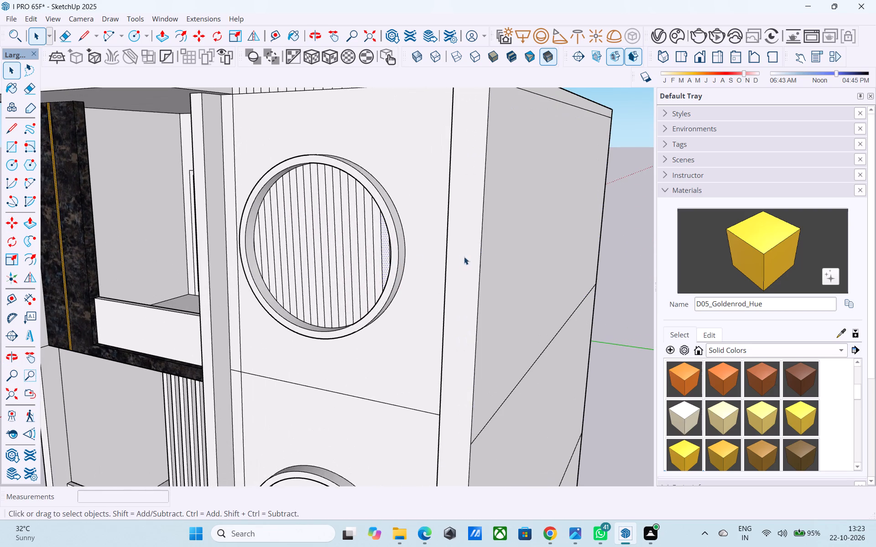
pyautogui.moveTo(352, 261); pyautogui.dragTo(501, 260, button='middle')
pyautogui.keyDown('shift'); pyautogui.scroll(7, 473, 261); pyautogui.keyUp('shift')
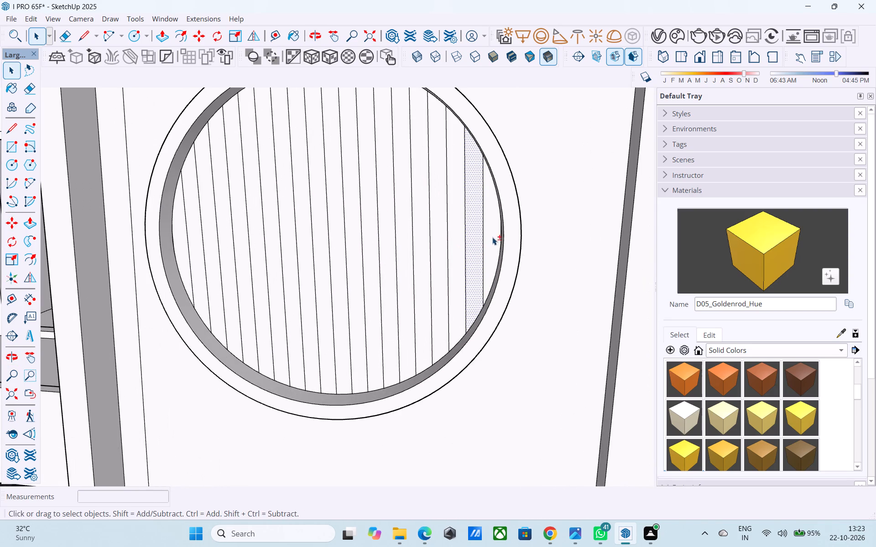
pyautogui.keyDown('shift'); pyautogui.click(492, 237); pyautogui.keyUp('shift')
pyautogui.keyDown('shift'); pyautogui.click(464, 242); pyautogui.keyUp('shift')
pyautogui.keyDown('shift'); pyautogui.click(462, 237); pyautogui.keyUp('shift')
pyautogui.keyDown('shift'); pyautogui.click(440, 233); pyautogui.keyUp('shift')
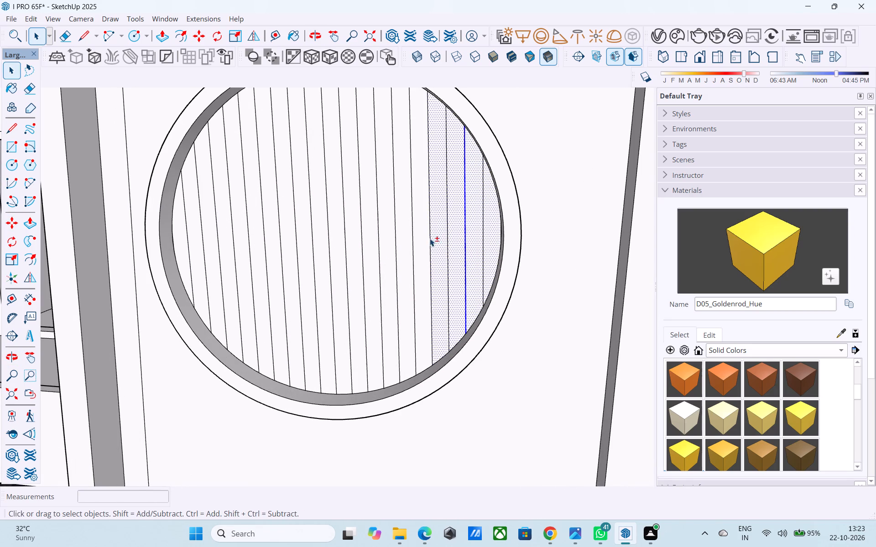
pyautogui.keyDown('shift'); pyautogui.click(414, 243); pyautogui.keyUp('shift')
pyautogui.keyDown('shift'); pyautogui.click(405, 243); pyautogui.keyUp('shift')
pyautogui.keyDown('shift'); pyautogui.click(425, 246); pyautogui.keyUp('shift')
pyautogui.keyDown('shift'); pyautogui.click(385, 248); pyautogui.keyUp('shift')
pyautogui.keyDown('shift'); pyautogui.click(372, 242); pyautogui.keyUp('shift')
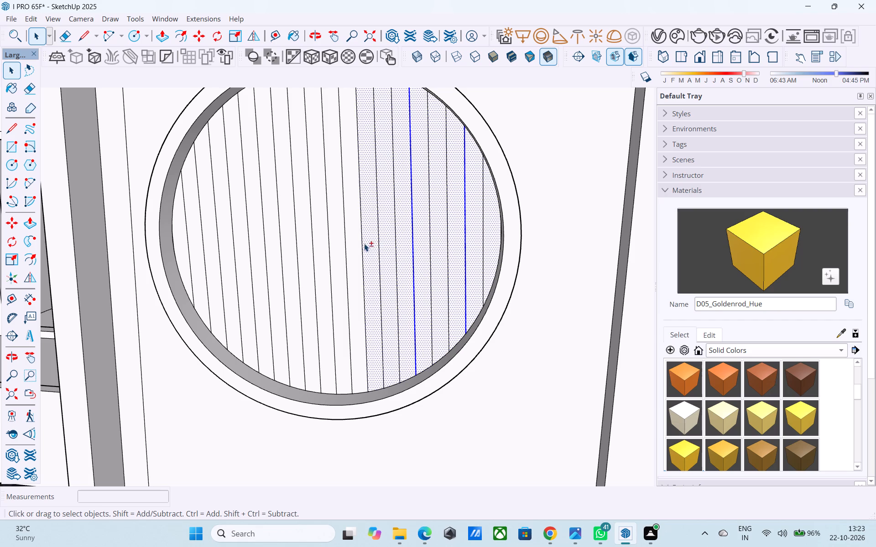
pyautogui.keyDown('shift'); pyautogui.click(351, 246); pyautogui.keyUp('shift')
pyautogui.keyDown('shift'); pyautogui.click(340, 251); pyautogui.keyUp('shift')
pyautogui.keyDown('shift'); pyautogui.click(325, 251); pyautogui.keyUp('shift')
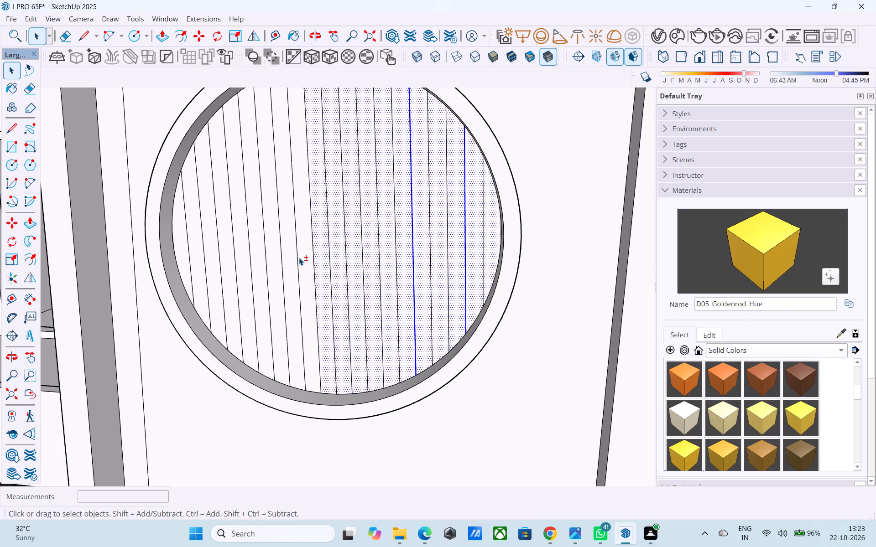
pyautogui.keyDown('shift'); pyautogui.click(306, 261); pyautogui.keyUp('shift')
pyautogui.keyDown('shift'); pyautogui.click(291, 262); pyautogui.keyUp('shift')
pyautogui.keyDown('shift'); pyautogui.click(276, 264); pyautogui.keyUp('shift')
pyautogui.keyDown('shift'); pyautogui.click(266, 262); pyautogui.keyUp('shift')
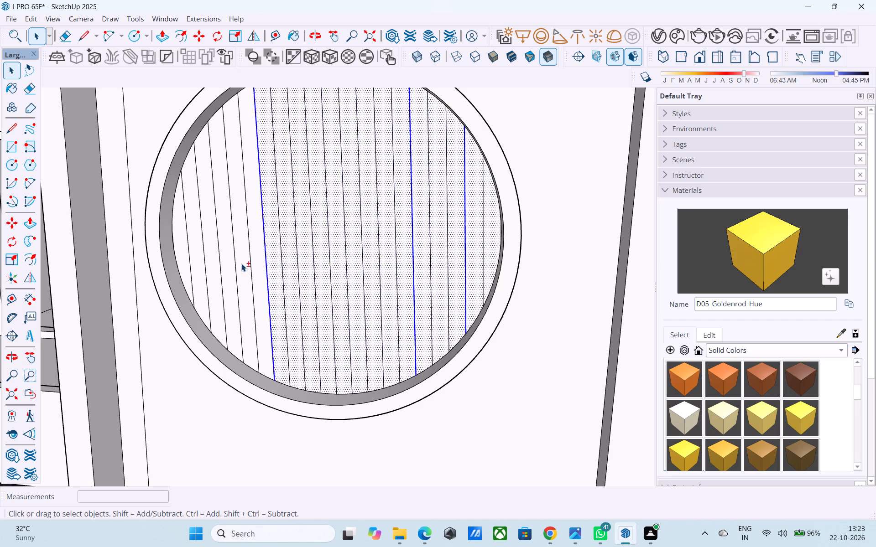
pyautogui.keyDown('shift'); pyautogui.click(241, 263); pyautogui.keyUp('shift')
pyautogui.keyDown('shift'); pyautogui.click(260, 261); pyautogui.keyUp('shift')
pyautogui.keyDown('shift'); pyautogui.click(229, 263); pyautogui.keyUp('shift')
pyautogui.keyDown('shift'); pyautogui.click(207, 266); pyautogui.keyUp('shift')
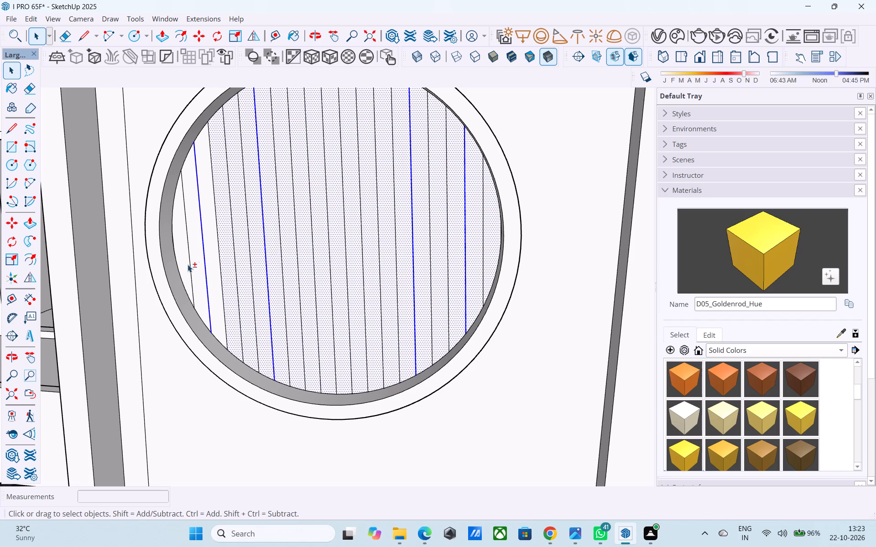
pyautogui.keyDown('shift'); pyautogui.click(184, 263); pyautogui.keyUp('shift')
pyautogui.keyDown('shift'); pyautogui.click(199, 265); pyautogui.keyUp('shift')
pyautogui.keyDown('shift'); pyautogui.click(215, 264); pyautogui.keyUp('shift')
pyautogui.keyDown('shift'); pyautogui.scroll(-10, 222, 250); pyautogui.keyUp('shift')
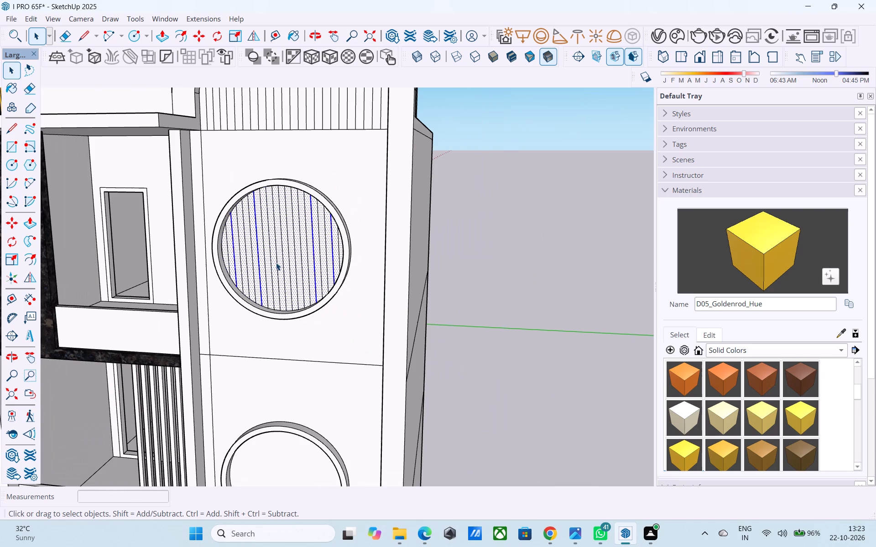
pyautogui.press('m')
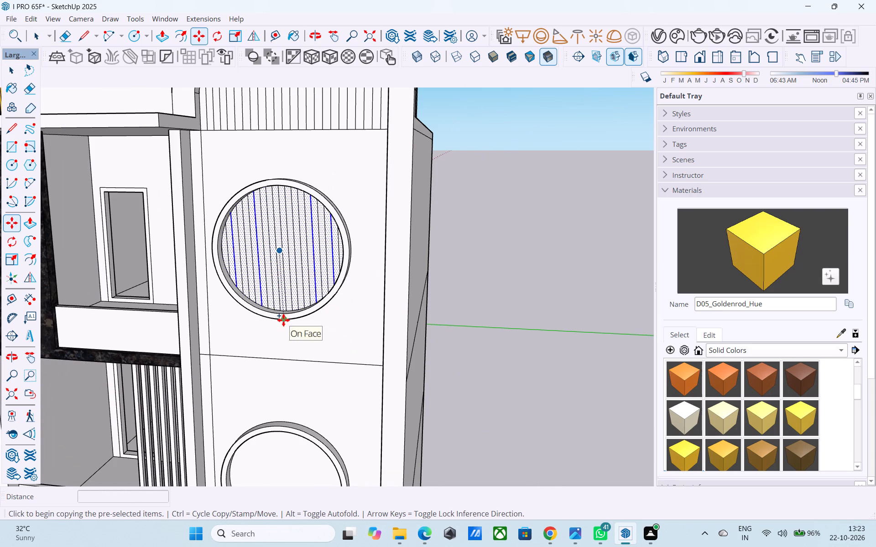
pyautogui.click(283, 320)
pyautogui.scroll(-6, 287, 307)
pyautogui.moveTo(291, 347); pyautogui.dragTo(303, 253, button='middle')
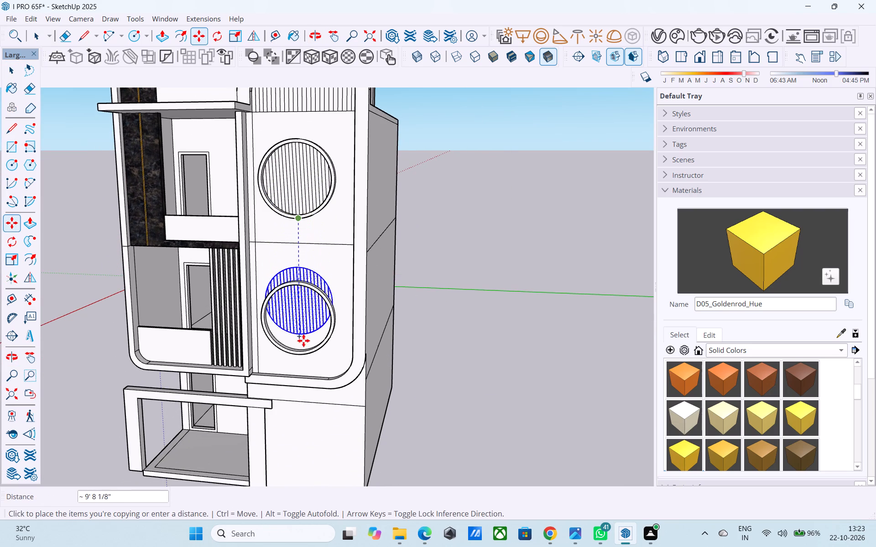
pyautogui.scroll(6, 305, 353)
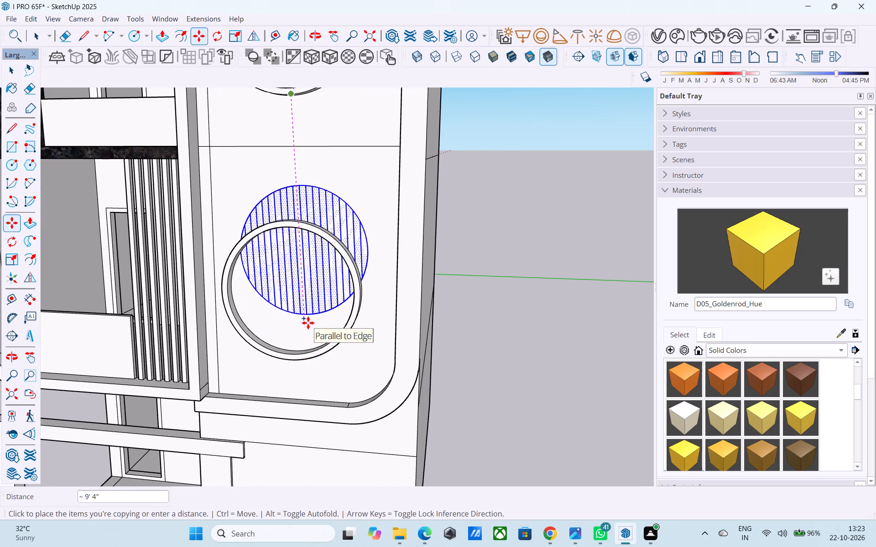
pyautogui.scroll(-6, 308, 322)
pyautogui.scroll(12, 307, 330)
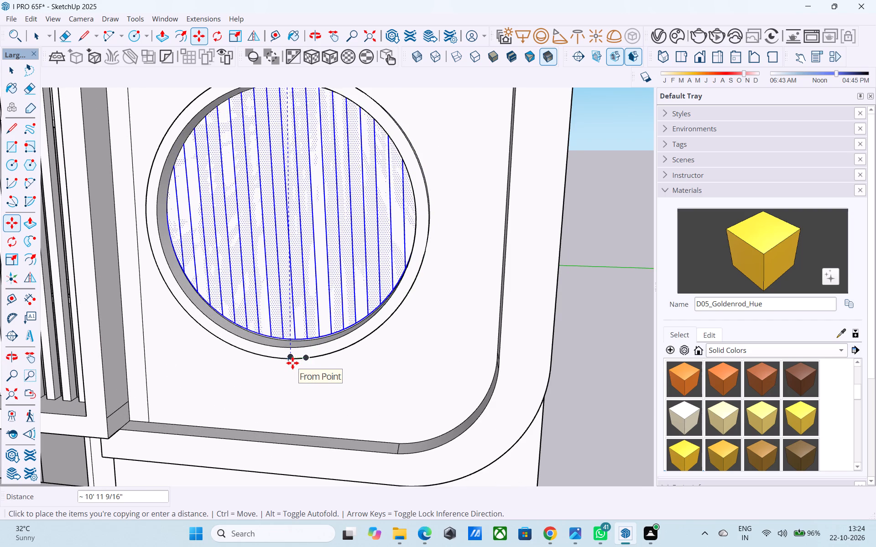
pyautogui.click(292, 363)
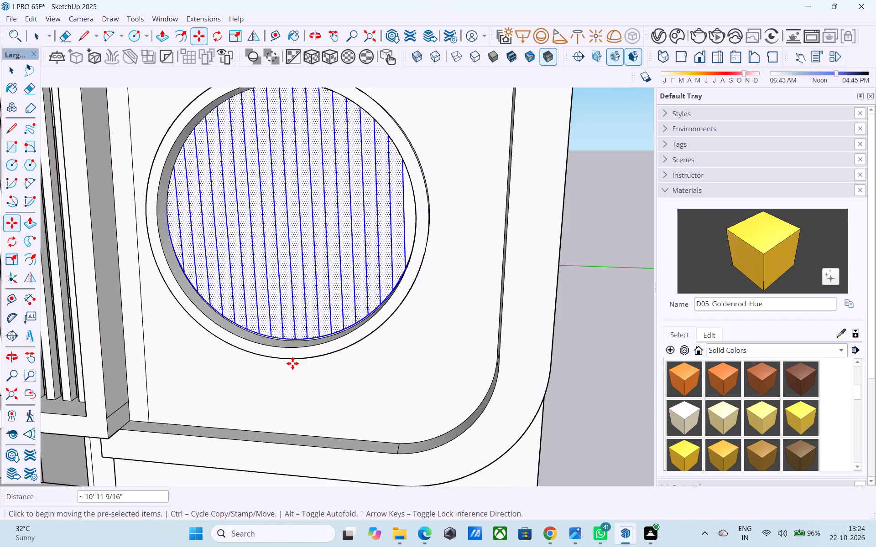
pyautogui.moveTo(292, 363); pyautogui.dragTo(330, 323, button='middle')
pyautogui.scroll(-9, 331, 323)
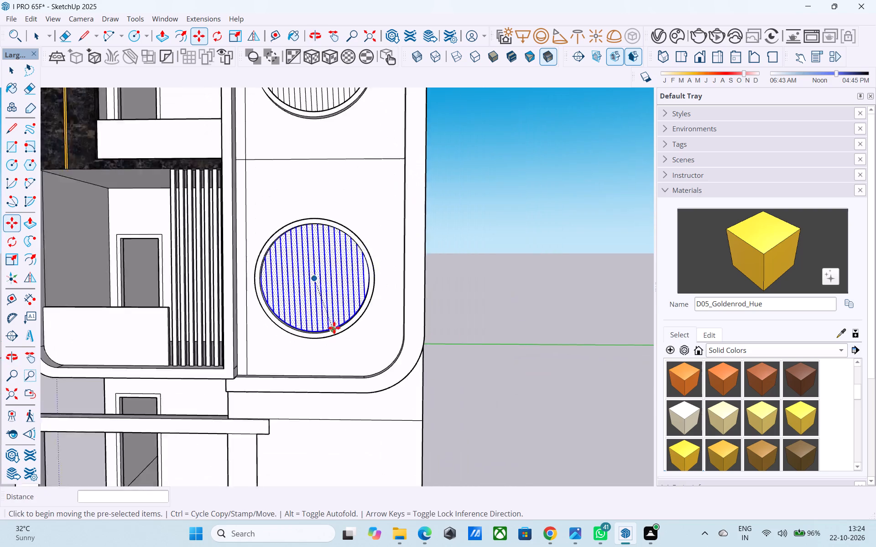
pyautogui.scroll(-2, 334, 328)
pyautogui.moveTo(334, 329); pyautogui.dragTo(328, 367, button='middle')
pyautogui.scroll(4, 334, 340)
pyautogui.press('space')
pyautogui.click(491, 276)
# Examine the vertical strips in both round windows from several angles.
pyautogui.scroll(-1, 443, 314)
pyautogui.moveTo(438, 317); pyautogui.dragTo(443, 238, button='middle')
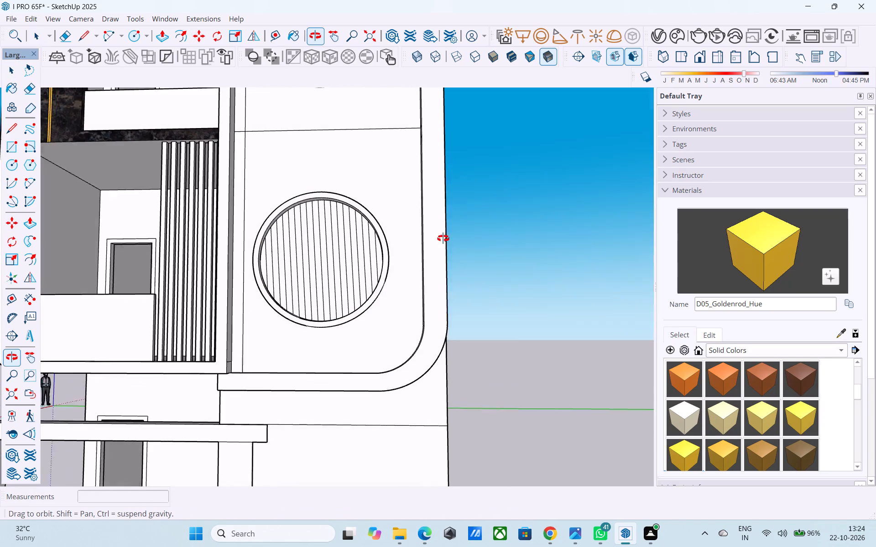
pyautogui.moveTo(443, 238); pyautogui.dragTo(452, 238, button='middle')
pyautogui.scroll(-8, 440, 253)
pyautogui.moveTo(380, 318); pyautogui.dragTo(365, 377, button='middle')
pyautogui.moveTo(356, 241); pyautogui.dragTo(372, 286, button='middle')
pyautogui.scroll(9, 395, 147)
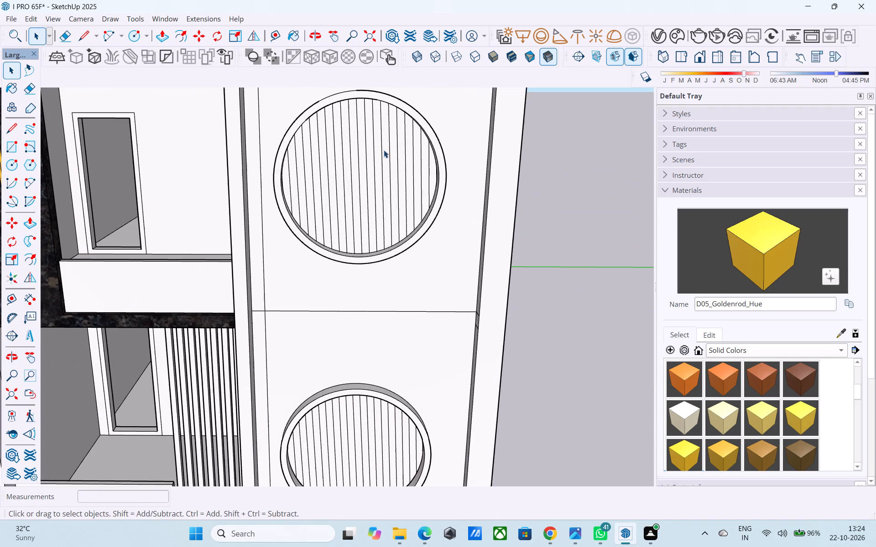
pyautogui.scroll(7, 357, 117)
pyautogui.moveTo(337, 155); pyautogui.dragTo(343, 62, button='middle')
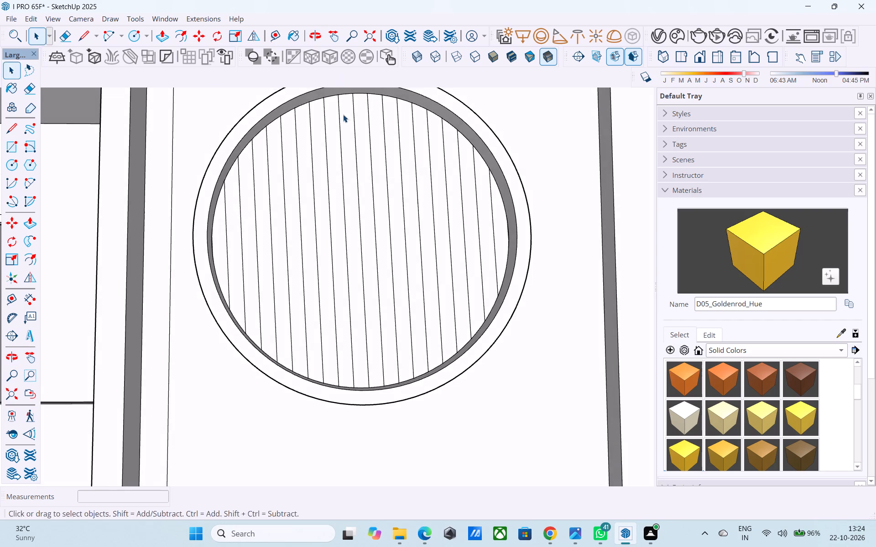
pyautogui.moveTo(334, 184); pyautogui.dragTo(243, 161, button='middle')
pyautogui.scroll(-8, 265, 163)
pyautogui.moveTo(299, 189); pyautogui.dragTo(313, 222, button='middle')
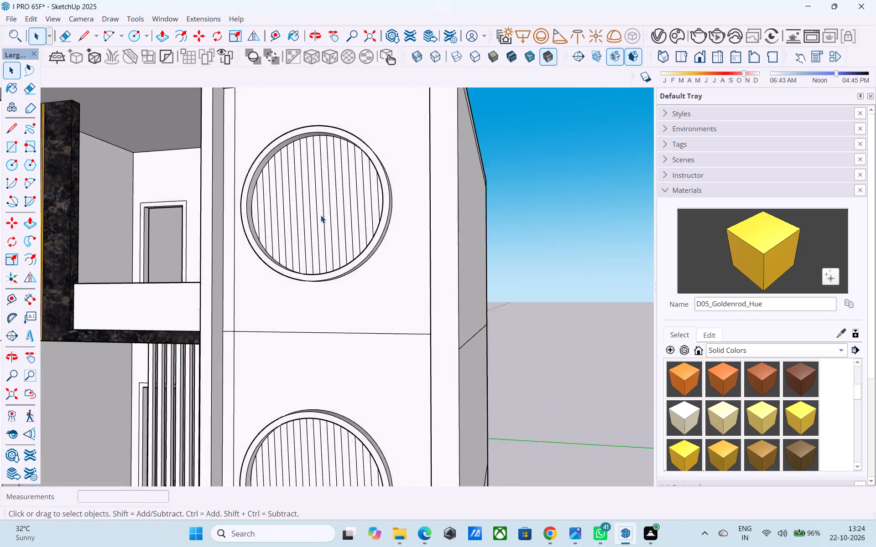
pyautogui.scroll(-6, 322, 213)
pyautogui.moveTo(322, 220); pyautogui.dragTo(351, 287, button='middle')
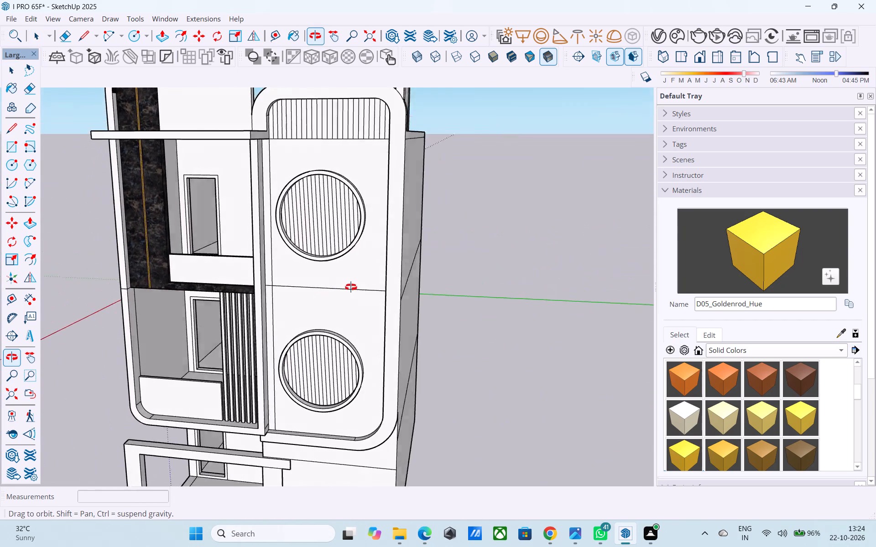
pyautogui.moveTo(351, 287); pyautogui.dragTo(373, 269, button='middle')
# Push/Pull the second strip from the lower round window's right edge outward 2".
pyautogui.scroll(-10, 373, 227)
pyautogui.moveTo(332, 305); pyautogui.dragTo(345, 258, button='middle')
pyautogui.scroll(17, 360, 316)
pyautogui.moveTo(360, 291); pyautogui.dragTo(375, 299, button='middle')
pyautogui.click(376, 299)
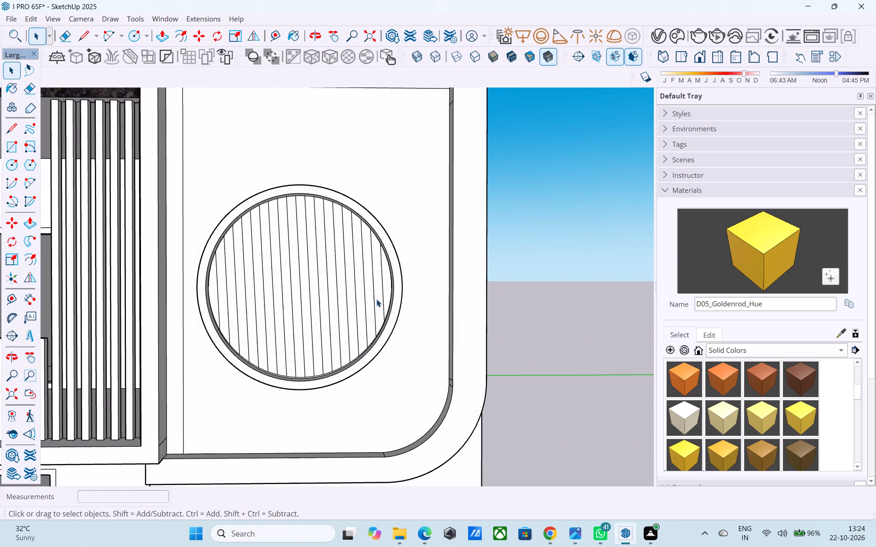
pyautogui.press('p')
pyautogui.click(376, 299)
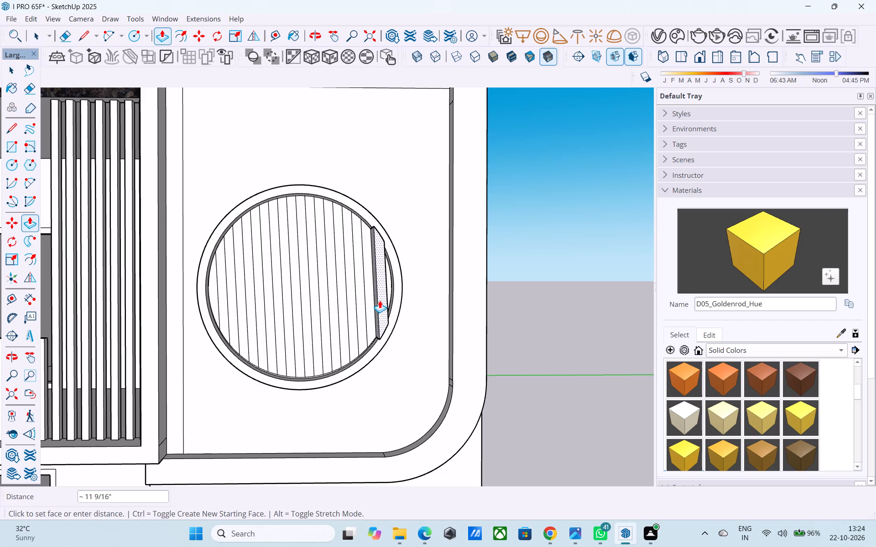
pyautogui.write('1"')
pyautogui.press('Return')
pyautogui.write('2"')
pyautogui.press('Return')
# Repeat the 2" extrusion on every other strip in the lower round window, working from the right side to the centre.
pyautogui.scroll(9, 368, 284)
pyautogui.doubleClick(358, 284)
pyautogui.doubleClick(303, 282)
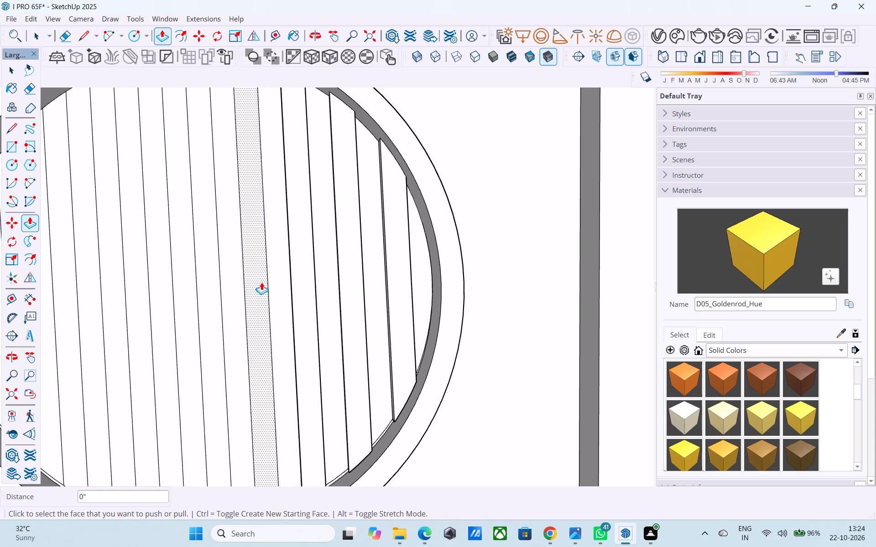
pyautogui.doubleClick(256, 282)
pyautogui.doubleClick(217, 275)
pyautogui.scroll(-6, 369, 270)
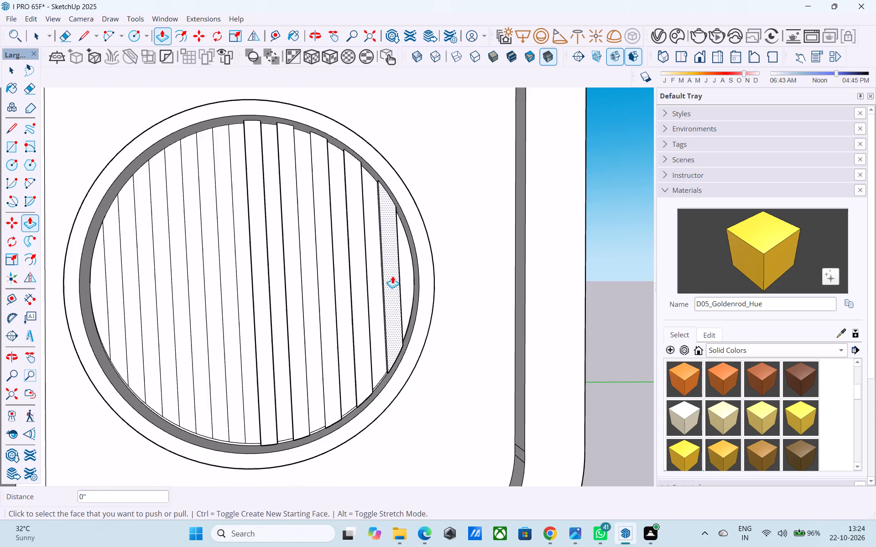
# Repeat the 2" extrusion on every other strip in the lower round window's left half, ending with the leftmost sliver.
pyautogui.scroll(2, 237, 295)
pyautogui.moveTo(237, 295); pyautogui.dragTo(424, 299, button='middle')
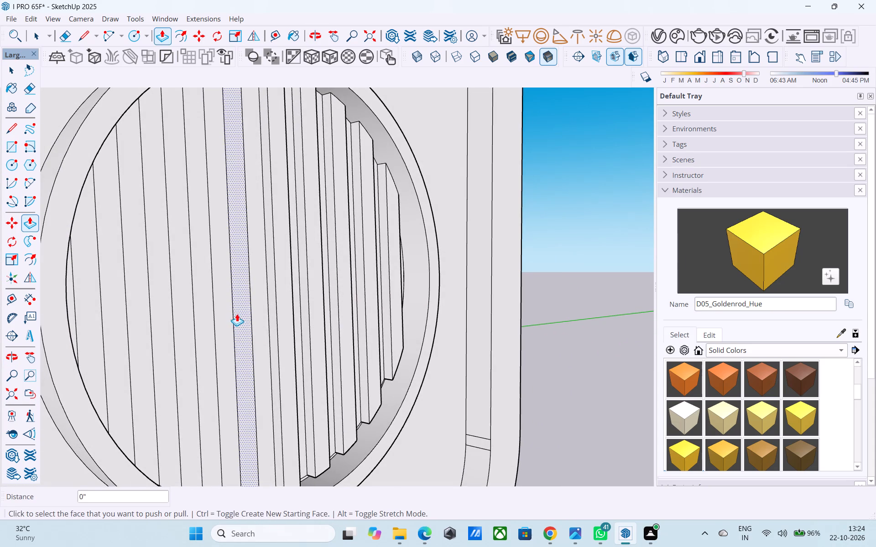
pyautogui.doubleClick(238, 313)
pyautogui.doubleClick(211, 317)
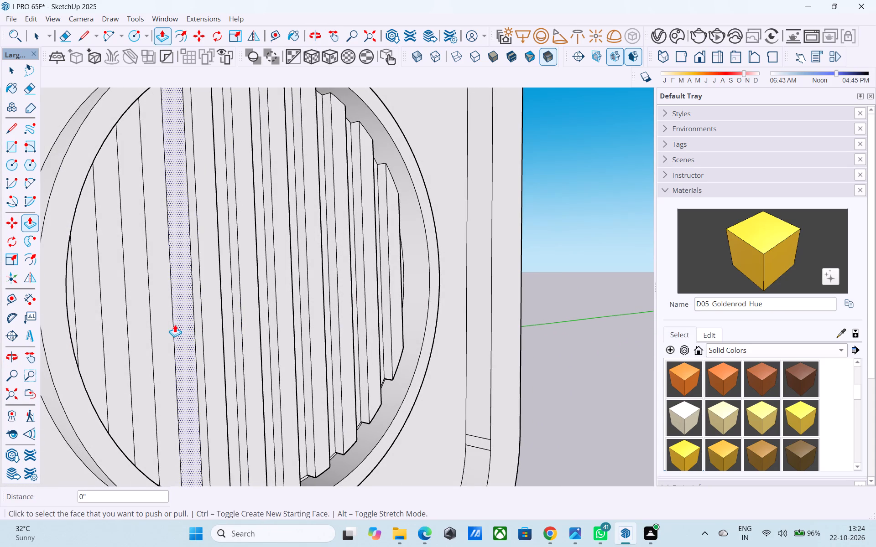
pyautogui.doubleClick(169, 325)
pyautogui.scroll(-6, 358, 285)
pyautogui.scroll(9, 240, 347)
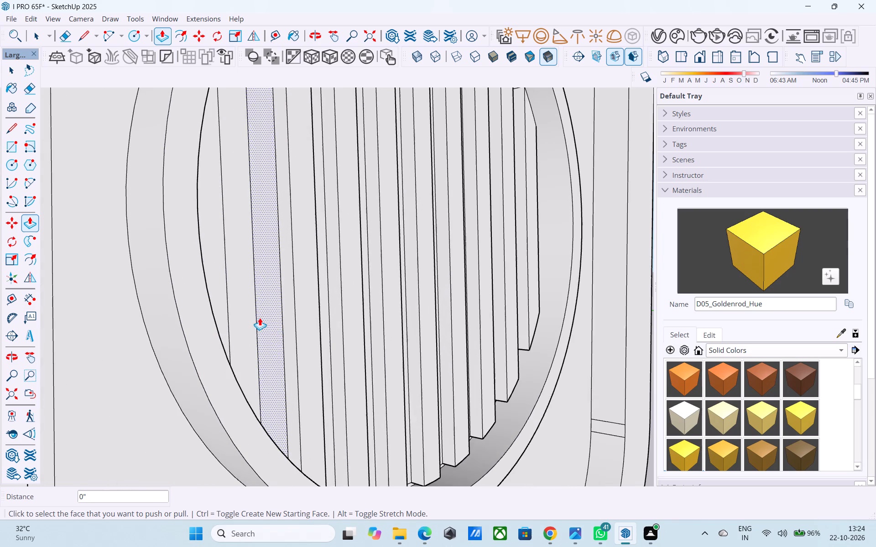
pyautogui.doubleClick(242, 314)
pyautogui.moveTo(266, 315); pyautogui.dragTo(177, 326, button='middle')
pyautogui.scroll(-2, 216, 335)
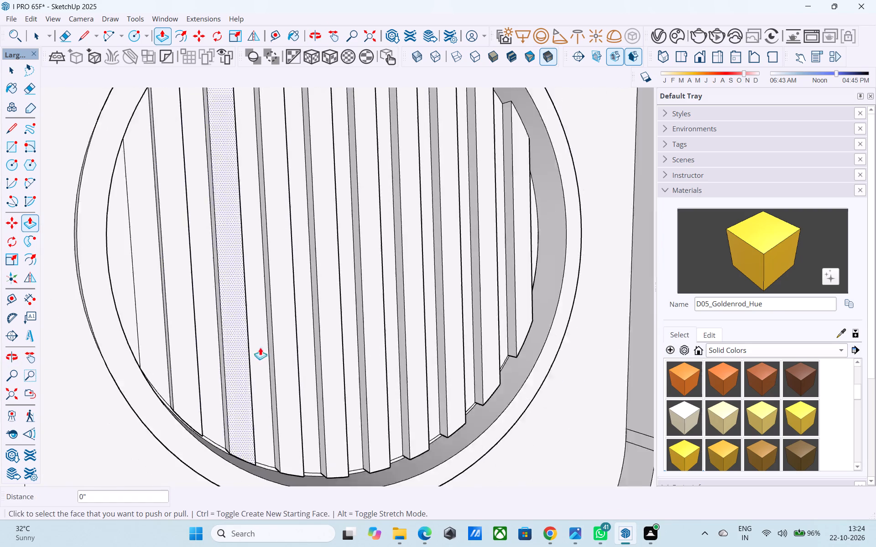
pyautogui.scroll(-6, 260, 347)
pyautogui.moveTo(335, 342); pyautogui.dragTo(253, 338, button='middle')
pyautogui.scroll(3, 187, 298)
pyautogui.doubleClick(186, 297)
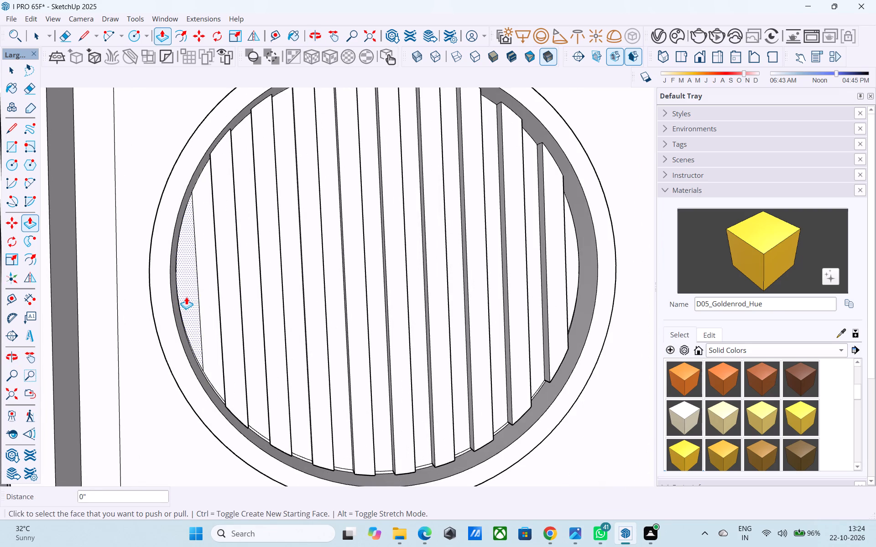
# Repeat the 2" extrusion on alternate strips in the upper round window, including the second from each edge and on past the centre.
pyautogui.scroll(-9, 199, 301)
pyautogui.scroll(4, 370, 298)
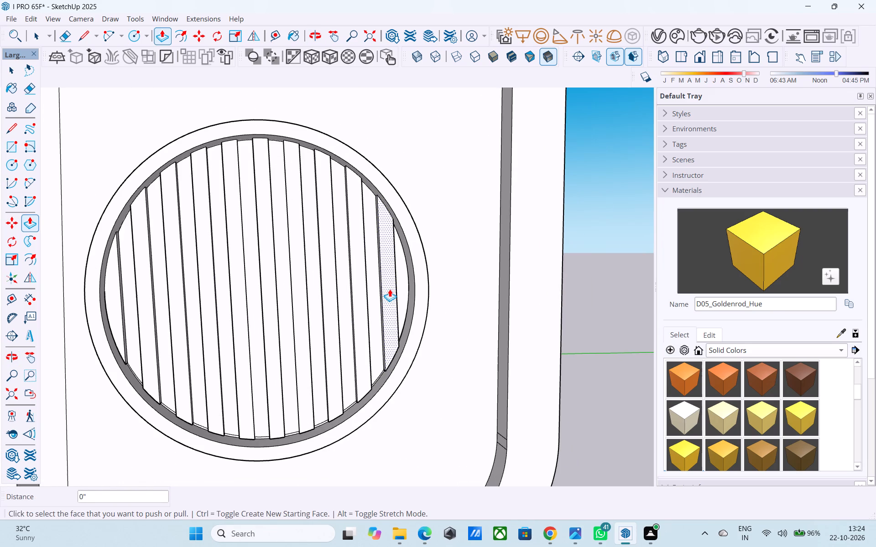
pyautogui.scroll(-10, 391, 289)
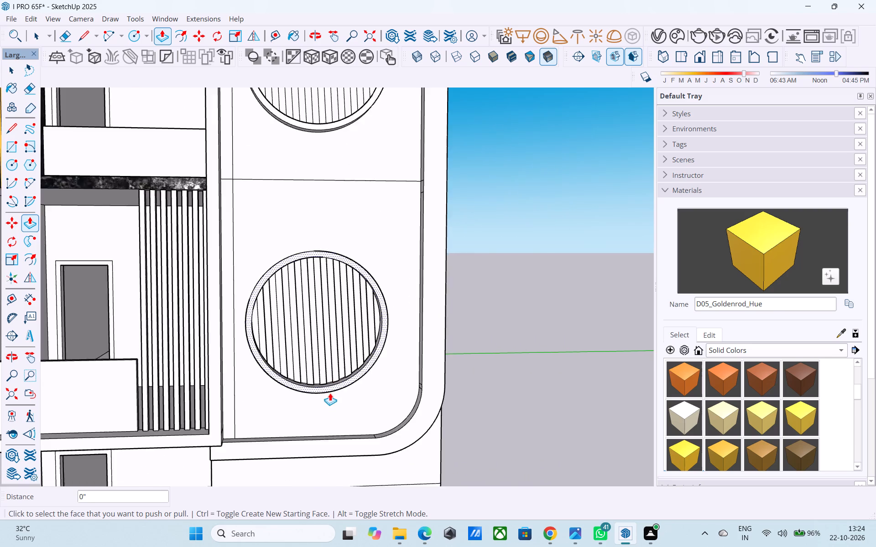
pyautogui.scroll(-5, 322, 381)
pyautogui.scroll(1, 345, 219)
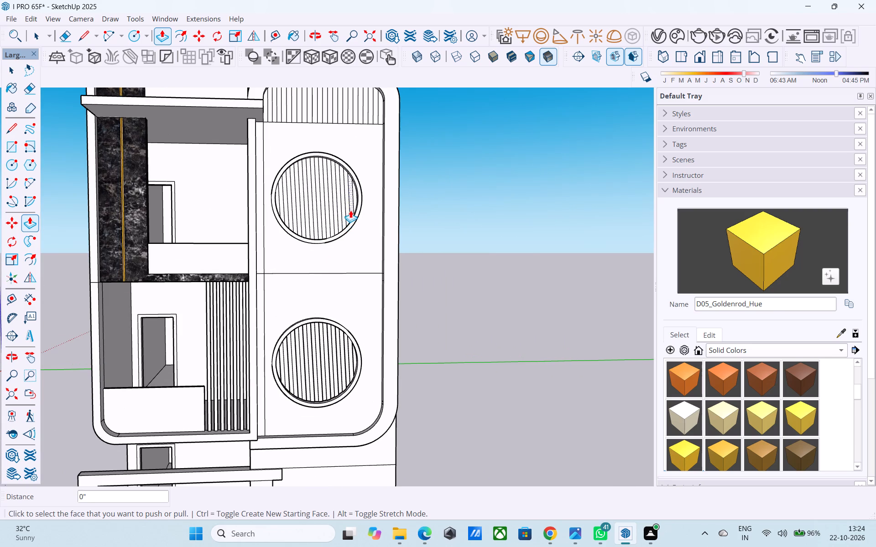
pyautogui.scroll(12, 390, 160)
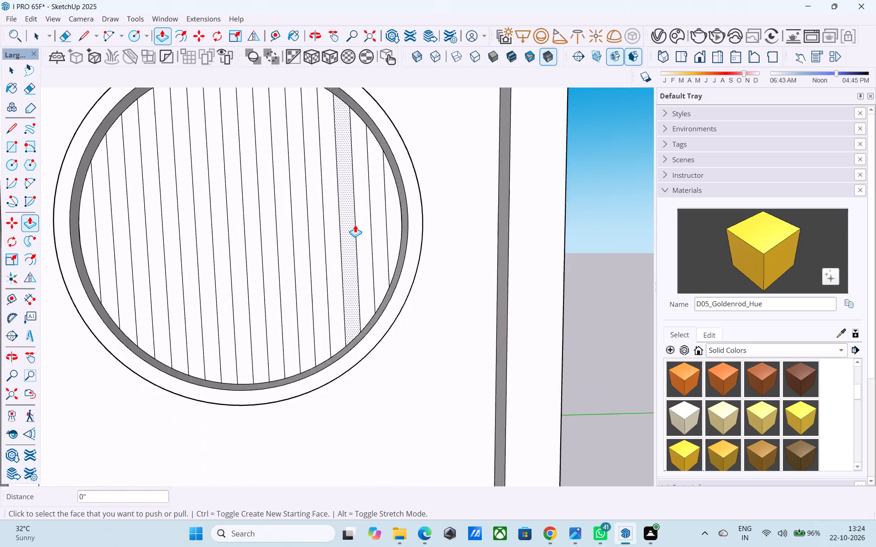
pyautogui.scroll(2, 355, 225)
pyautogui.doubleClick(380, 221)
pyautogui.doubleClick(83, 230)
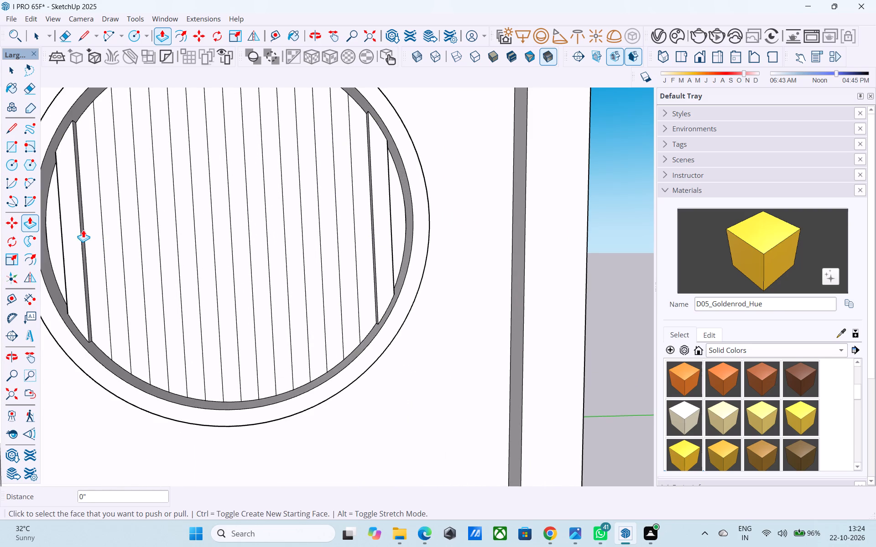
pyautogui.doubleClick(109, 234)
pyautogui.doubleClick(149, 235)
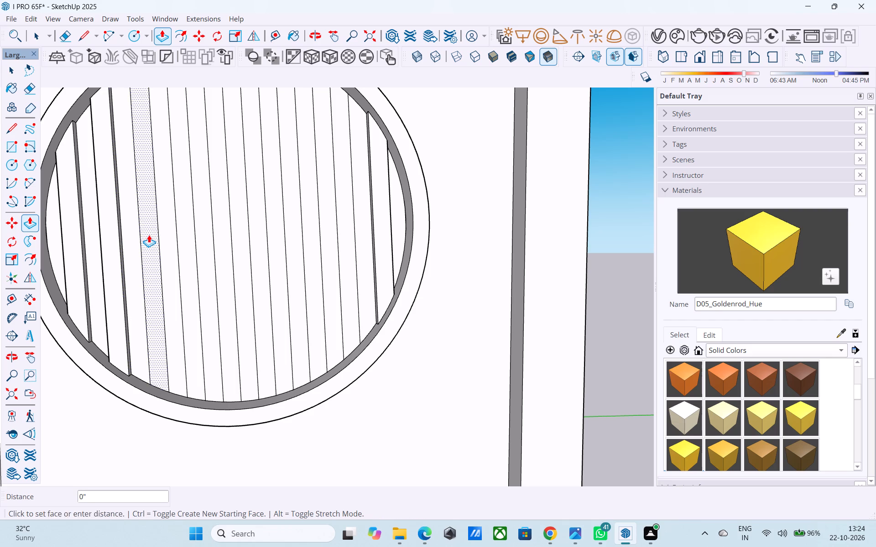
pyautogui.doubleClick(182, 235)
pyautogui.doubleClick(218, 235)
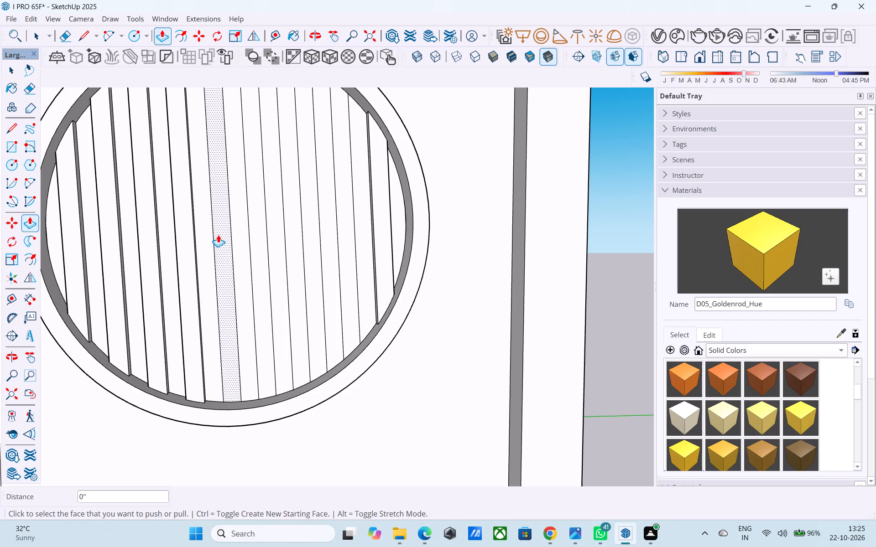
pyautogui.doubleClick(262, 237)
pyautogui.doubleClick(293, 240)
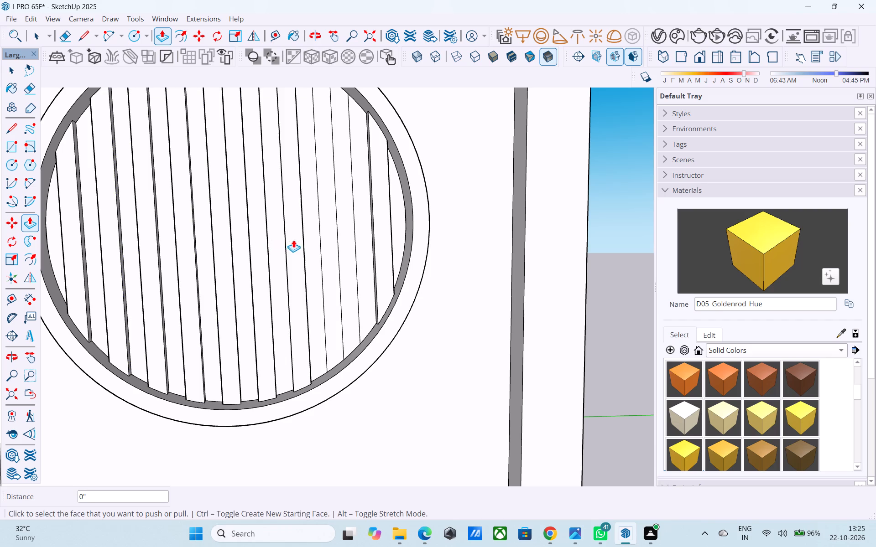
# Repeat the 2" extrusion on the remaining alternate strips in the right part of the upper round window.
pyautogui.scroll(1, 323, 237)
pyautogui.moveTo(316, 240); pyautogui.dragTo(123, 319, button='middle')
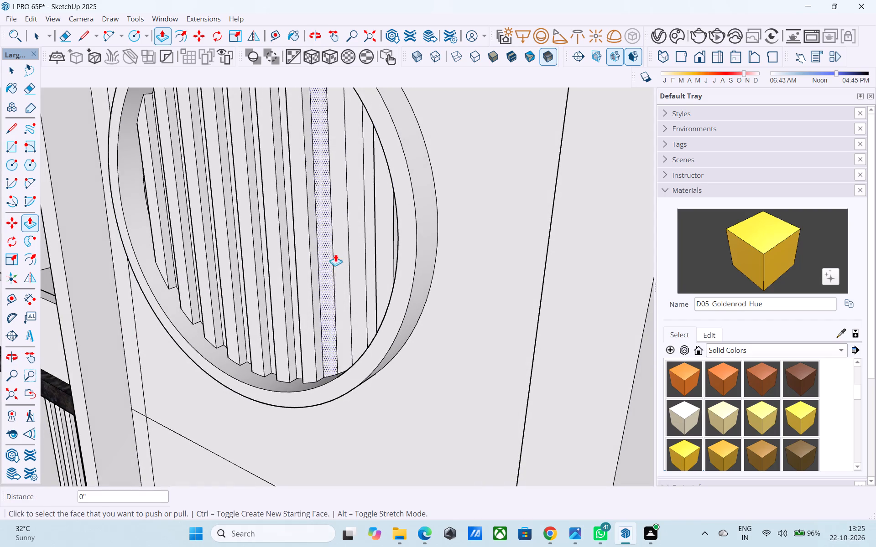
pyautogui.doubleClick(340, 251)
pyautogui.moveTo(340, 251); pyautogui.dragTo(485, 245, button='middle')
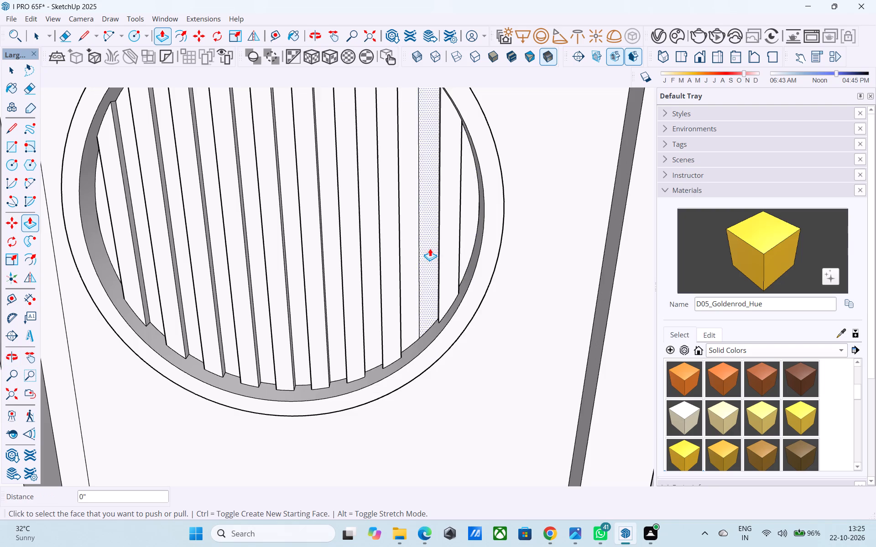
pyautogui.scroll(8, 430, 248)
pyautogui.doubleClick(430, 245)
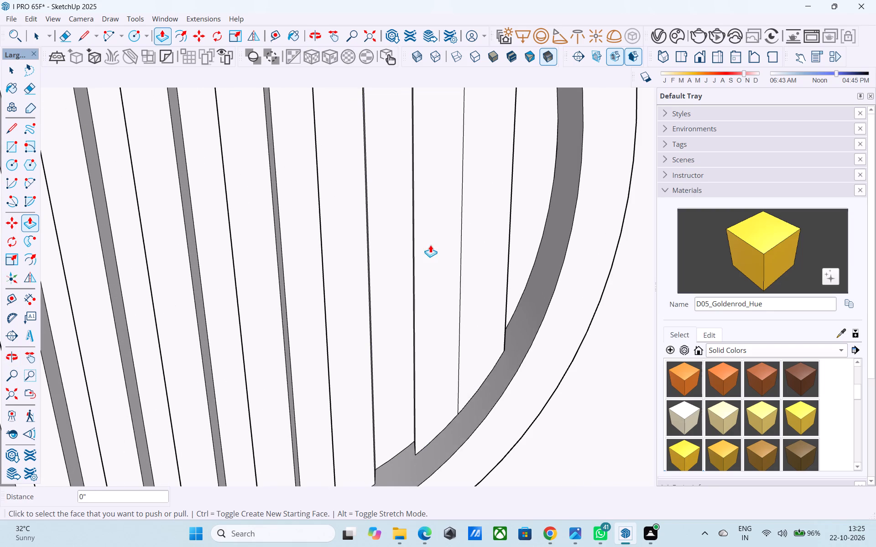
# Push the raised strip beside the upper window's rightmost sliver back 2" and pull the sliver out level with the raised strips.
pyautogui.click(495, 209)
pyautogui.click(533, 174)
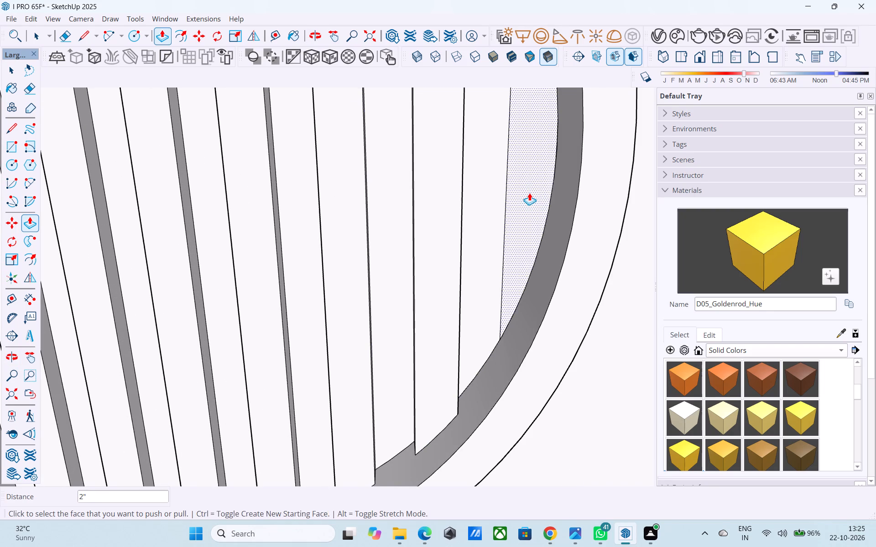
pyautogui.doubleClick(529, 193)
pyautogui.click(529, 192)
pyautogui.click(446, 227)
pyautogui.scroll(-2, 468, 253)
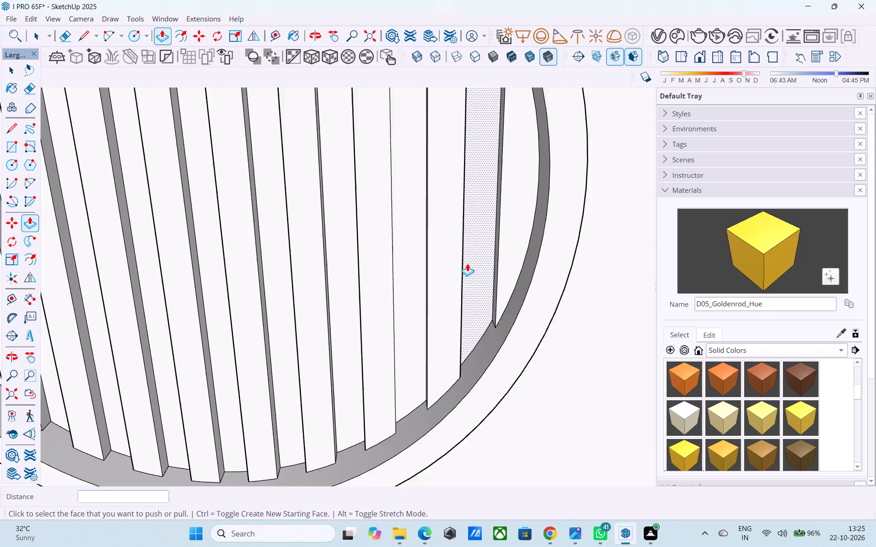
pyautogui.scroll(-10, 467, 263)
pyautogui.moveTo(453, 299); pyautogui.dragTo(436, 282, button='middle')
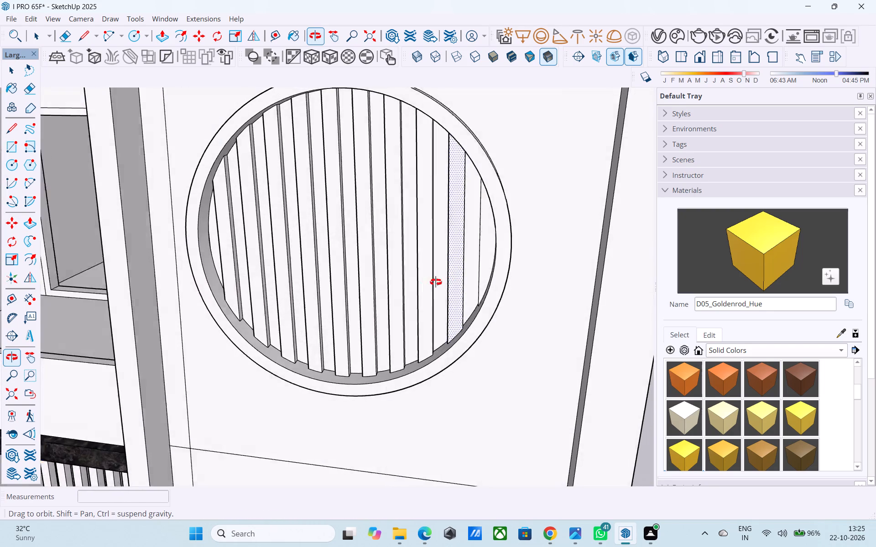
pyautogui.moveTo(436, 282); pyautogui.dragTo(459, 277, button='middle')
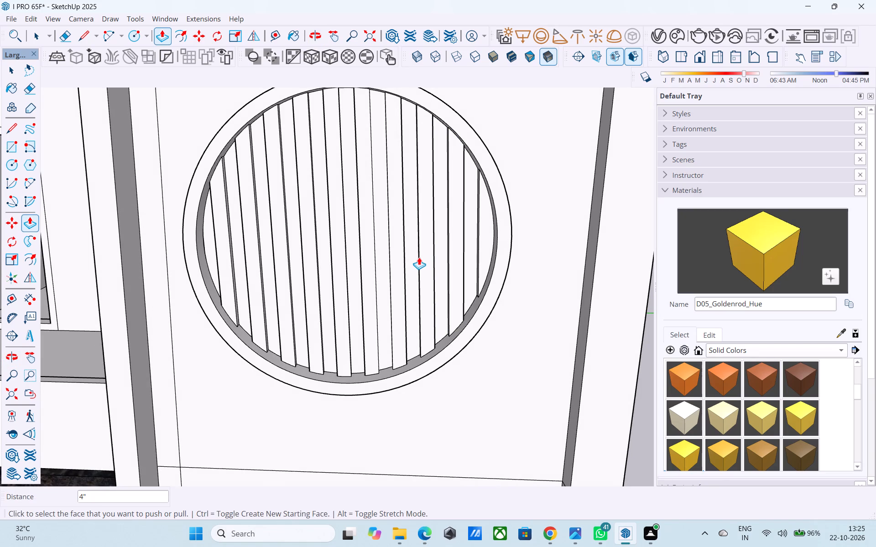
# Save the model.
pyautogui.hotkey('ctrl', 's')
pyautogui.press('space')
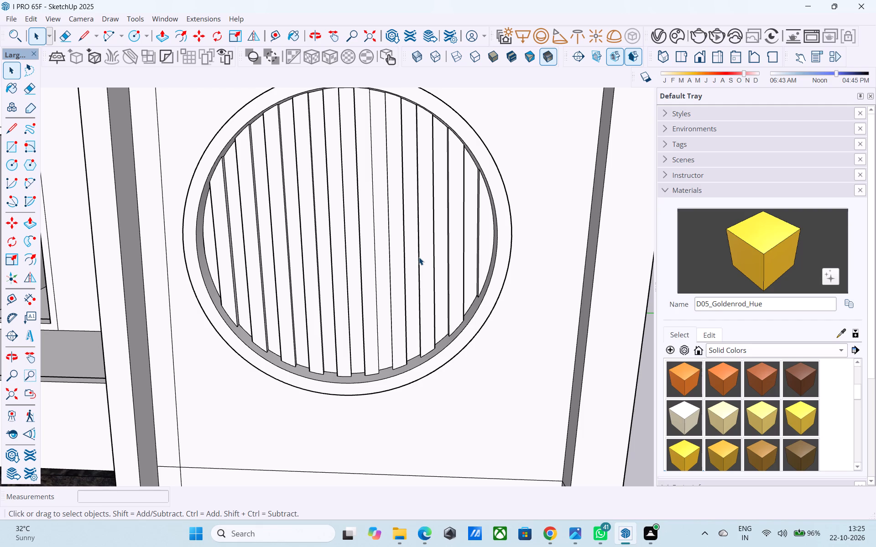
# Push/Pull the second strip from the right in the rounded-corner panel above the round windows outward 3".
pyautogui.scroll(-6, 422, 263)
pyautogui.scroll(-5, 501, 392)
pyautogui.moveTo(494, 395); pyautogui.dragTo(451, 351, button='middle')
pyautogui.scroll(6, 516, 195)
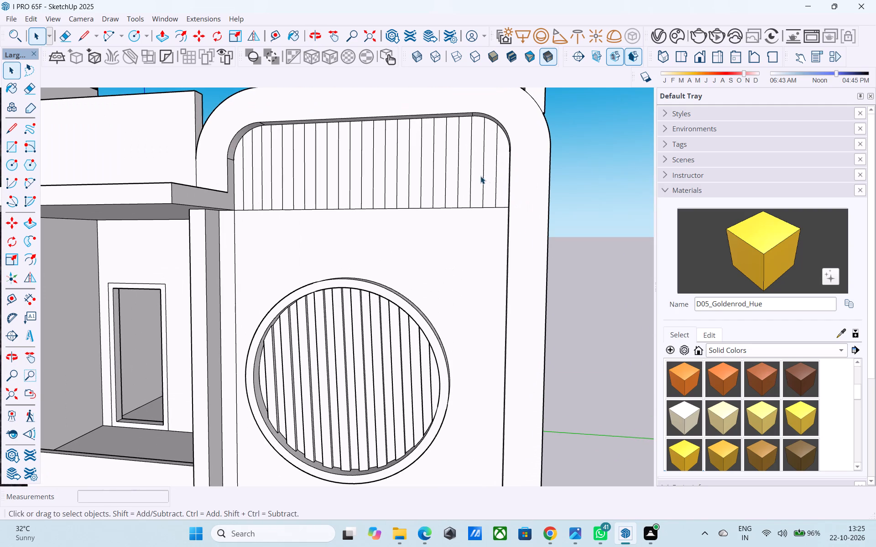
pyautogui.click(486, 178)
pyautogui.press('p')
pyautogui.click(486, 177)
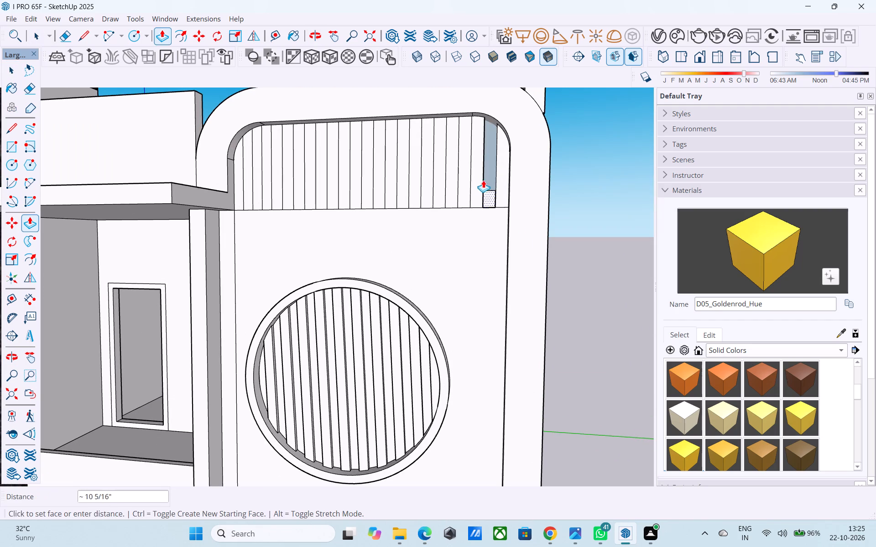
pyautogui.moveTo(474, 179); pyautogui.dragTo(631, 224, button='middle')
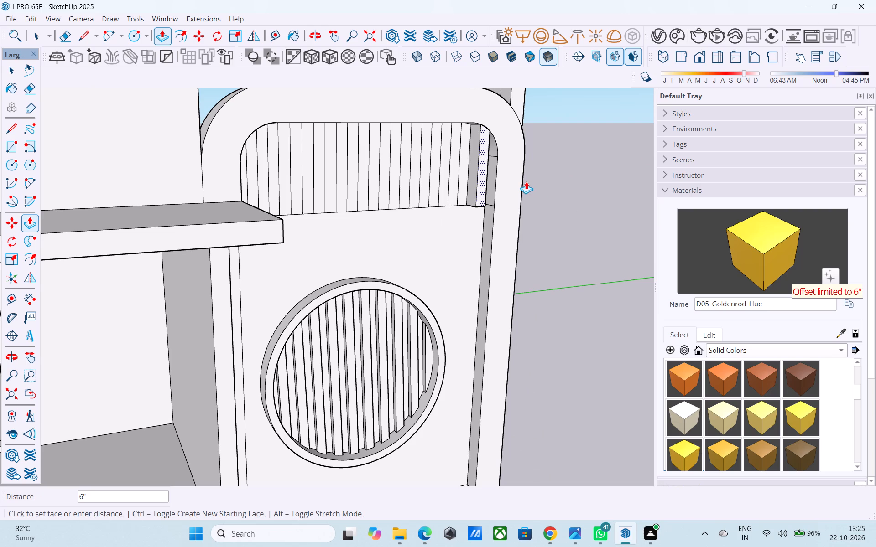
pyautogui.write('3"')
pyautogui.press('Return')
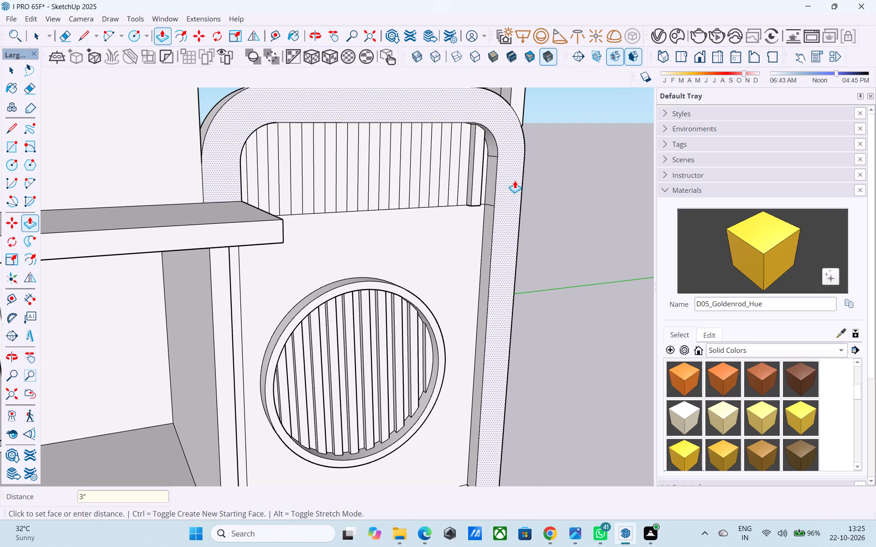
# Repeat the 3" extrusion on the next seven alternate strips of the rounded-corner panel, working from right to left.
pyautogui.moveTo(506, 188); pyautogui.dragTo(478, 190, button='middle')
pyautogui.scroll(7, 465, 194)
pyautogui.doubleClick(460, 193)
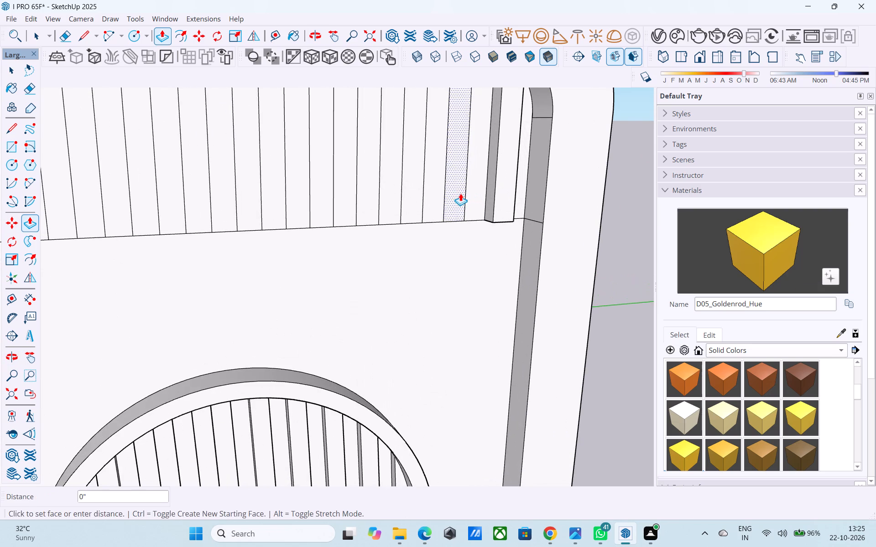
pyautogui.doubleClick(417, 192)
pyautogui.doubleClick(375, 193)
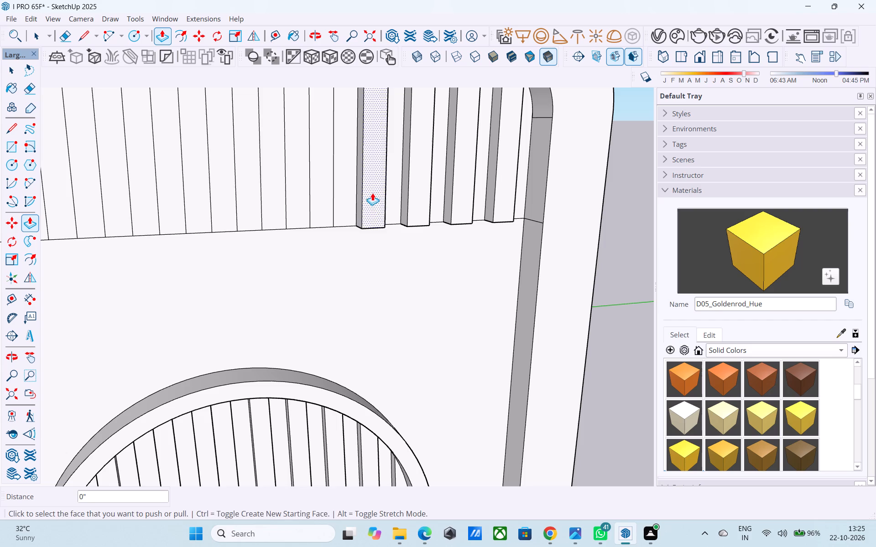
pyautogui.doubleClick(321, 205)
pyautogui.doubleClick(276, 209)
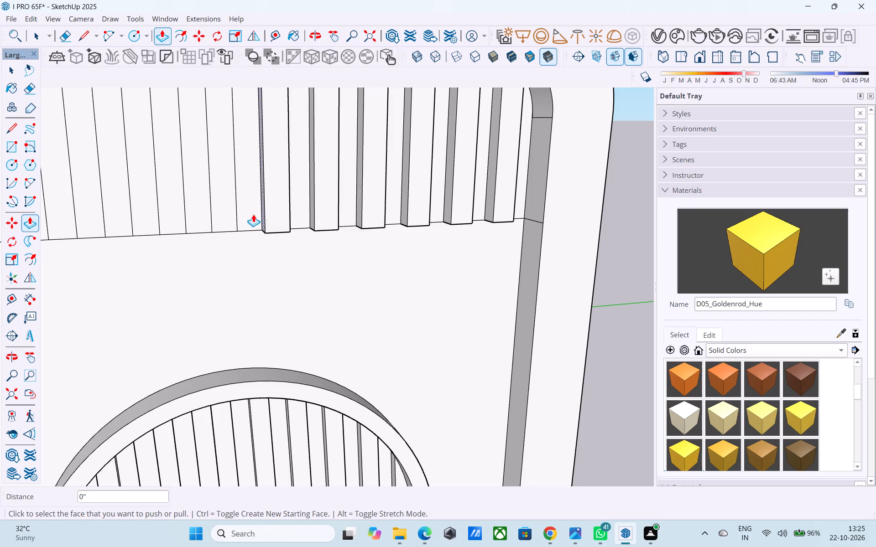
pyautogui.doubleClick(226, 209)
pyautogui.doubleClick(177, 215)
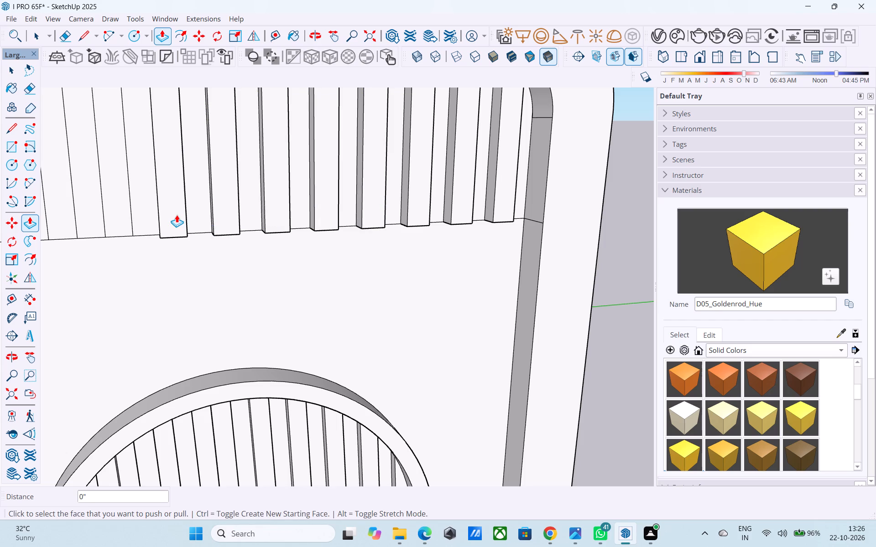
# Repeat the 3" extrusion on the last three alternate strips near the rounded-corner panel's left end.
pyautogui.keyDown('shift'); pyautogui.moveTo(176, 214); pyautogui.dragTo(433, 248, button='middle'); pyautogui.keyUp('shift')
pyautogui.doubleClick(360, 236)
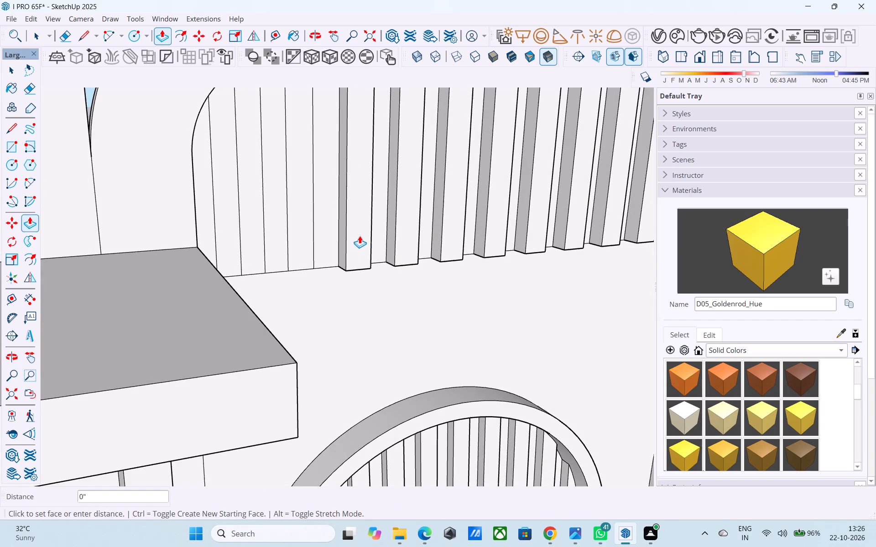
pyautogui.doubleClick(312, 235)
pyautogui.doubleClick(249, 235)
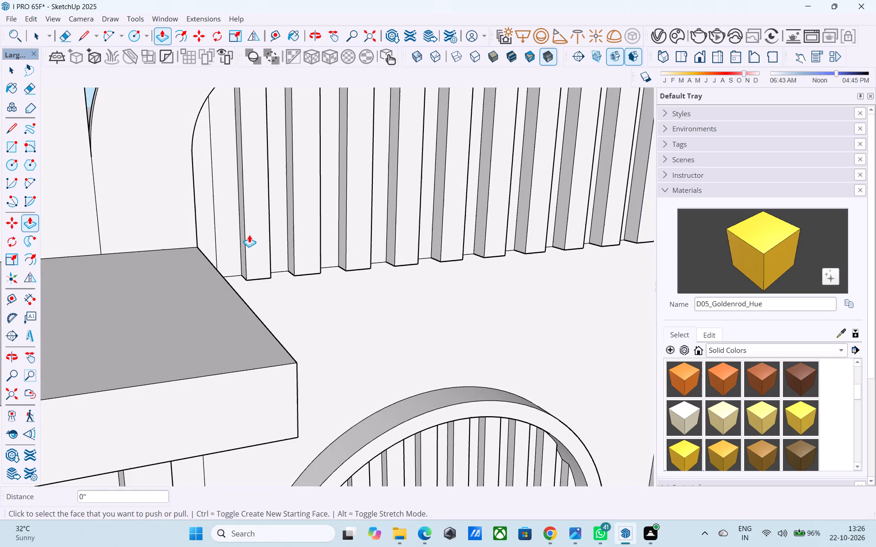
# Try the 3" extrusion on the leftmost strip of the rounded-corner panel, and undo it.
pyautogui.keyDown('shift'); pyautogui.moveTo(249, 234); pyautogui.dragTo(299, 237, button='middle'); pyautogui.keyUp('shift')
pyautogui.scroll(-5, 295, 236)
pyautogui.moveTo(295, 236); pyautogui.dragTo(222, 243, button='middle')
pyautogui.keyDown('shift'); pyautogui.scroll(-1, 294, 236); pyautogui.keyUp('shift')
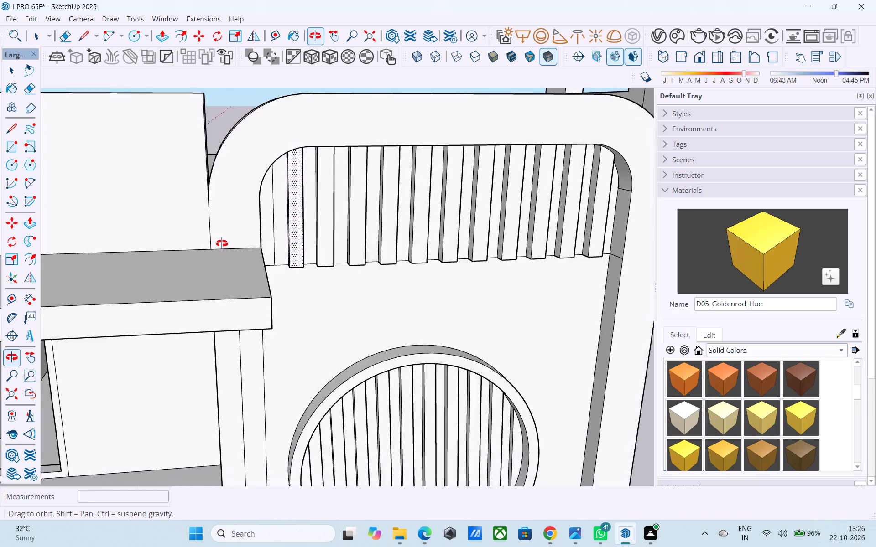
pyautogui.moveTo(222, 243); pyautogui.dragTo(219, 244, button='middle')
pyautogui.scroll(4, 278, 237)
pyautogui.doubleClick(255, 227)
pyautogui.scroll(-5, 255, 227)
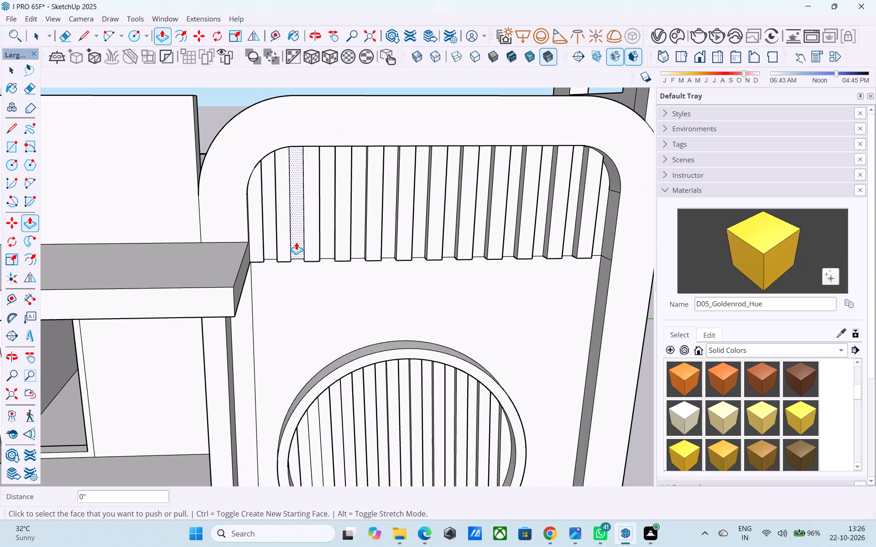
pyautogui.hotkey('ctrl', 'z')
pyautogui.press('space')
# Paint the front faces of the four leftmost strips in the rounded-corner panel with C08_Toffee_Ember.
pyautogui.scroll(-5, 298, 241)
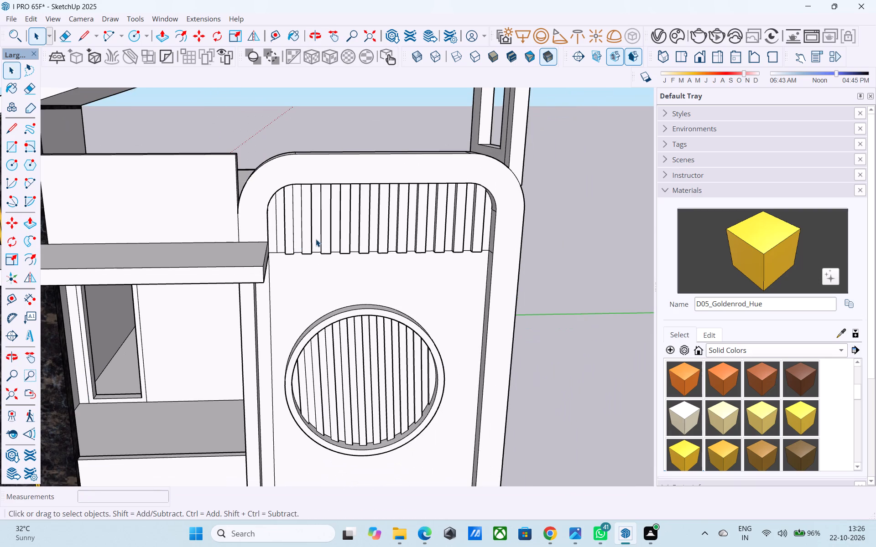
pyautogui.keyDown('shift'); pyautogui.moveTo(344, 241); pyautogui.dragTo(272, 241, button='middle'); pyautogui.keyUp('shift')
pyautogui.scroll(4, 360, 244)
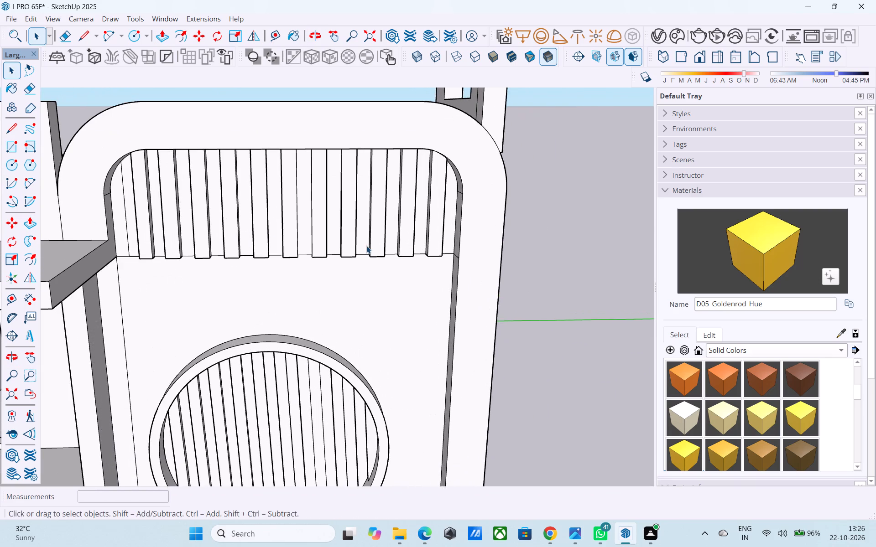
pyautogui.scroll(-4, 366, 246)
pyautogui.click(800, 384)
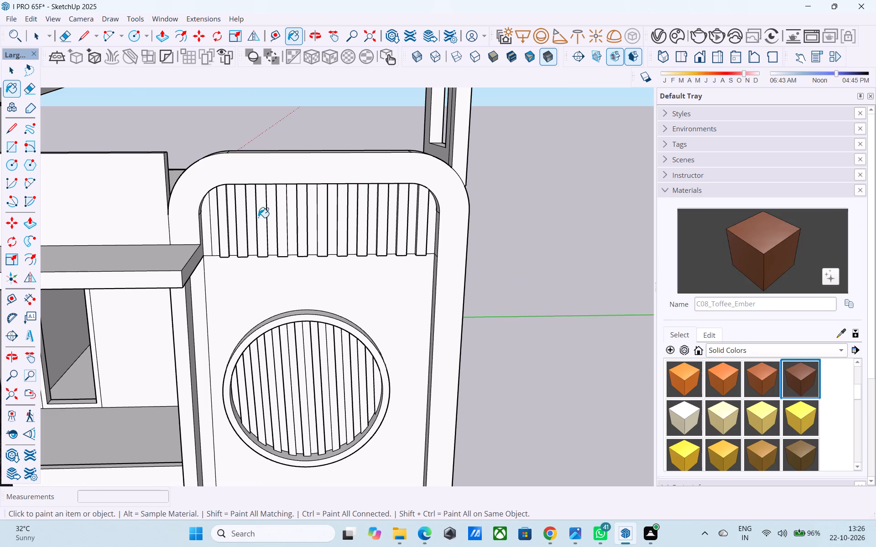
pyautogui.keyDown('shift'); pyautogui.moveTo(216, 218); pyautogui.dragTo(250, 105, button='middle'); pyautogui.keyUp('shift')
pyautogui.scroll(-5, 251, 113)
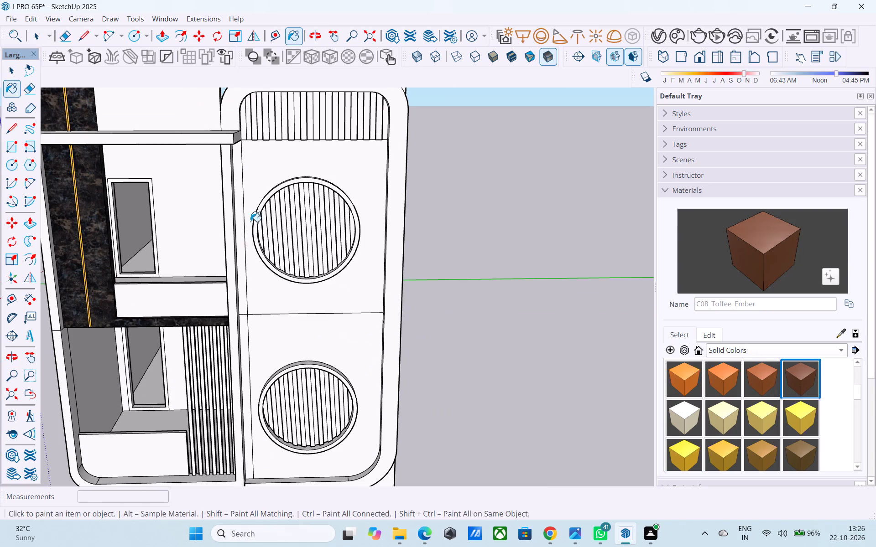
pyautogui.scroll(-4, 280, 211)
pyautogui.keyDown('shift'); pyautogui.moveTo(282, 216); pyautogui.dragTo(276, 226, button='middle'); pyautogui.keyUp('shift')
pyautogui.scroll(6, 260, 216)
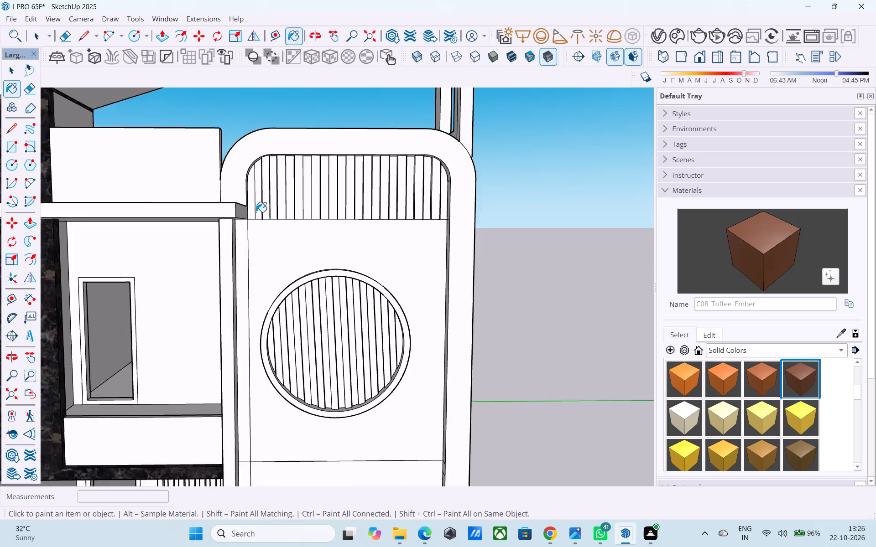
pyautogui.scroll(10, 256, 212)
pyautogui.click(252, 210)
pyautogui.click(264, 206)
pyautogui.click(284, 196)
pyautogui.click(303, 187)
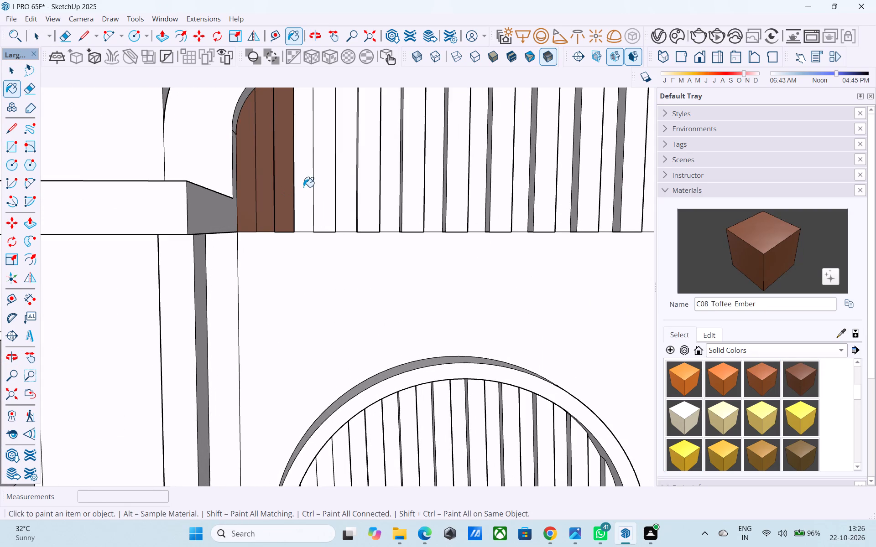
# Paint the front faces of the next eight strips of the rounded-corner panel with C08_Toffee_Ember, working left to right.
pyautogui.click(327, 176)
pyautogui.click(344, 170)
pyautogui.click(364, 165)
pyautogui.click(382, 160)
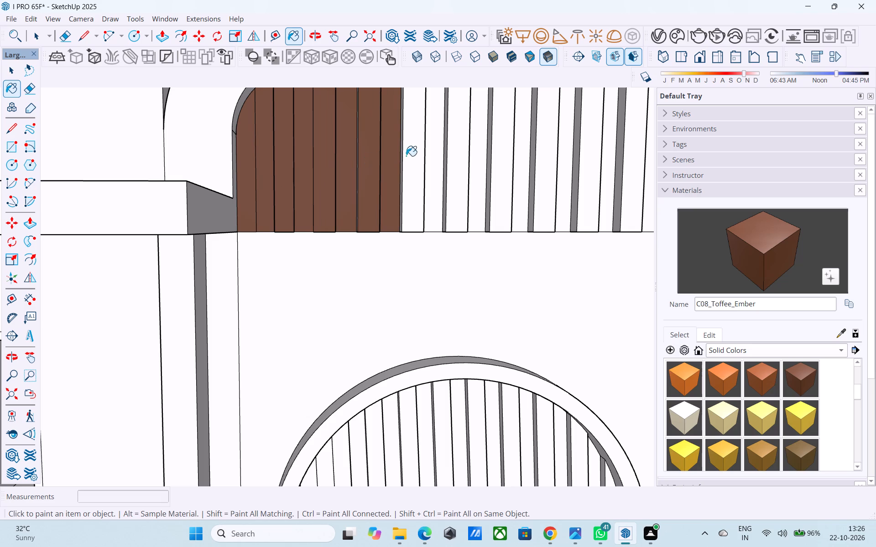
pyautogui.click(408, 156)
pyautogui.click(437, 152)
pyautogui.click(461, 150)
pyautogui.click(486, 150)
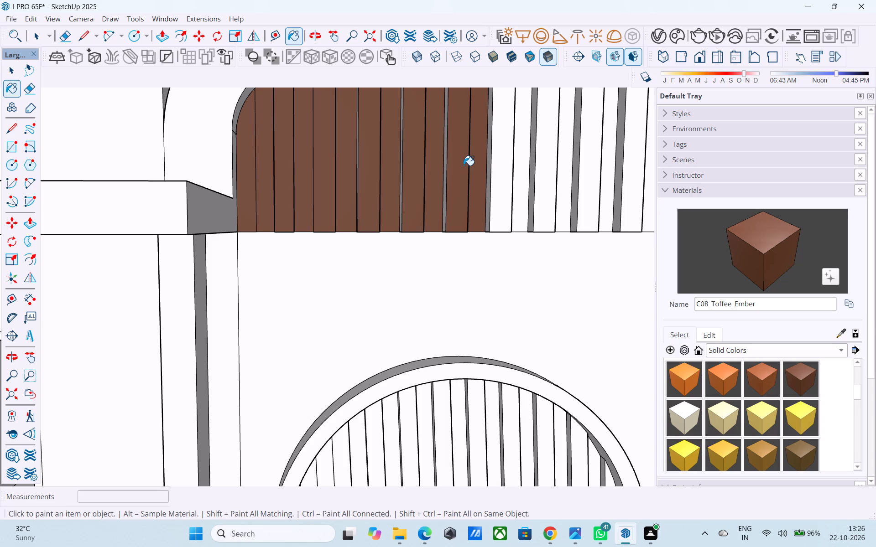
# Paint the front faces of the next three strips of the rounded-corner panel with C08_Toffee_Ember.
pyautogui.scroll(-6, 463, 167)
pyautogui.moveTo(423, 186); pyautogui.dragTo(352, 255, button='middle')
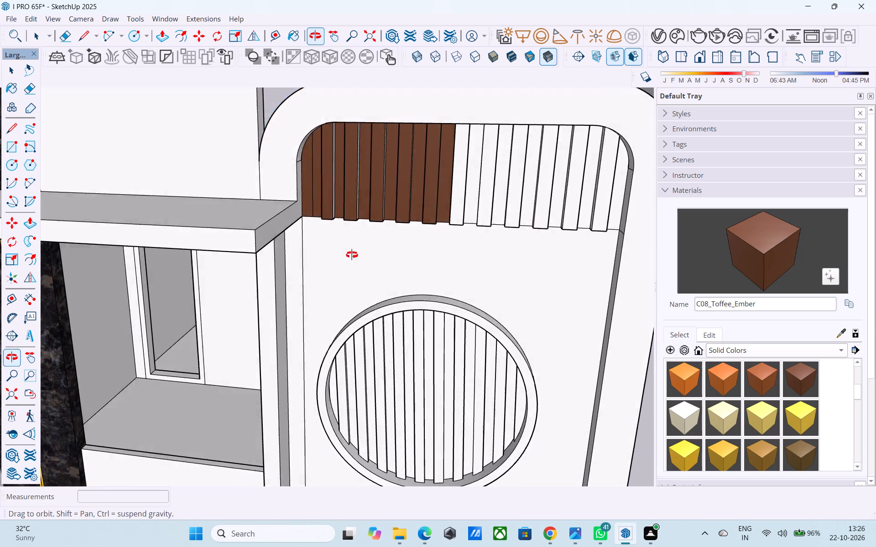
pyautogui.moveTo(352, 255); pyautogui.dragTo(346, 260, button='middle')
pyautogui.scroll(6, 451, 205)
pyautogui.click(460, 188)
pyautogui.click(484, 184)
pyautogui.click(513, 190)
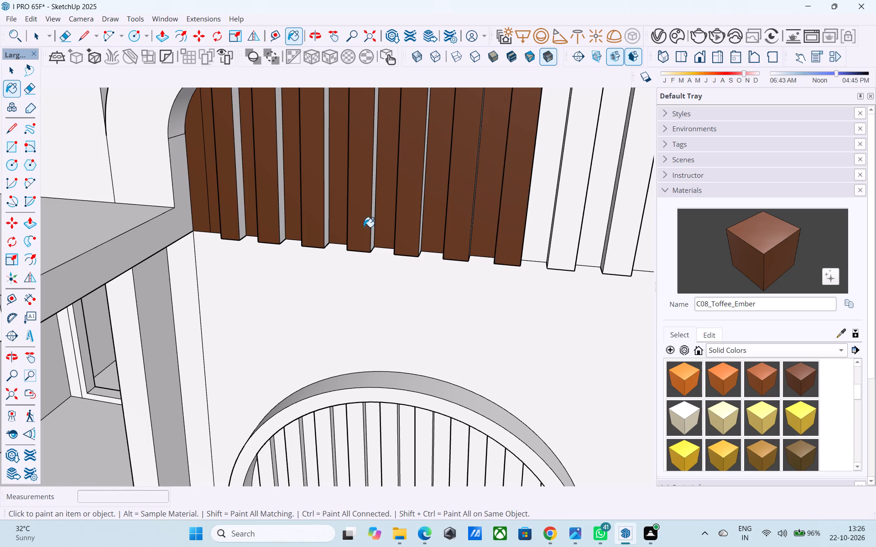
# Paint the front faces of the remaining strips up to the rounded-corner panel's right end with C08_Toffee_Ember.
pyautogui.scroll(-6, 326, 248)
pyautogui.moveTo(424, 236); pyautogui.dragTo(321, 257, button='middle')
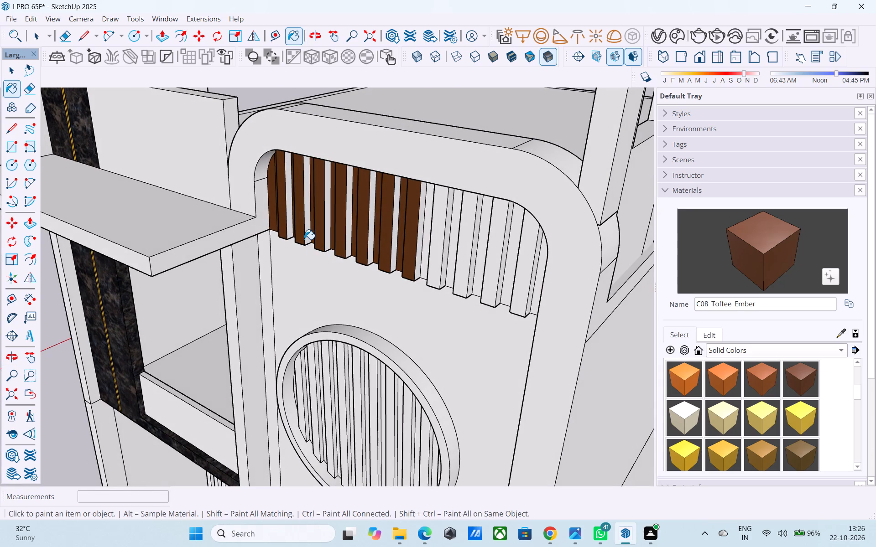
pyautogui.scroll(-4, 304, 240)
pyautogui.moveTo(328, 257); pyautogui.dragTo(484, 242, button='middle')
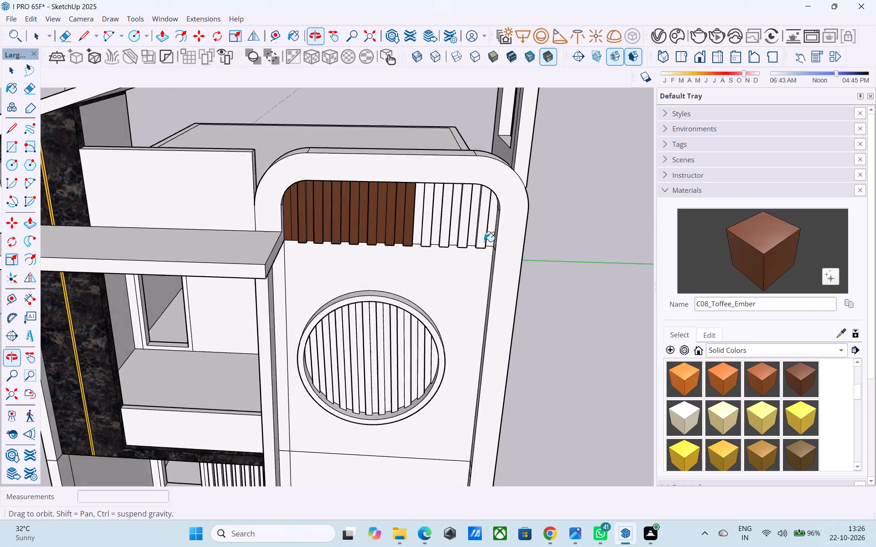
pyautogui.moveTo(484, 242); pyautogui.dragTo(484, 241, button='middle')
pyautogui.scroll(3, 384, 229)
pyautogui.scroll(5, 422, 212)
pyautogui.click(435, 199)
pyautogui.click(457, 187)
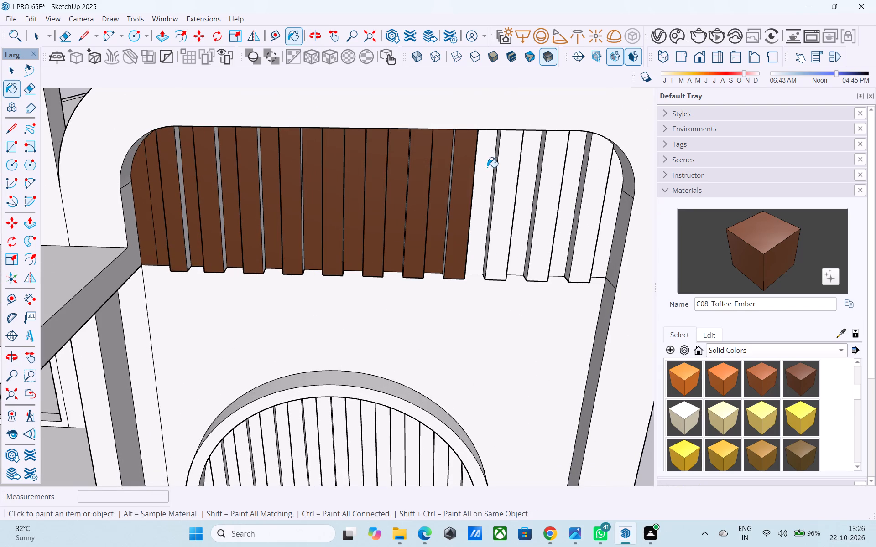
pyautogui.click(487, 167)
pyautogui.click(516, 160)
pyautogui.scroll(-5, 249, 248)
pyautogui.scroll(5, 432, 204)
pyautogui.click(408, 198)
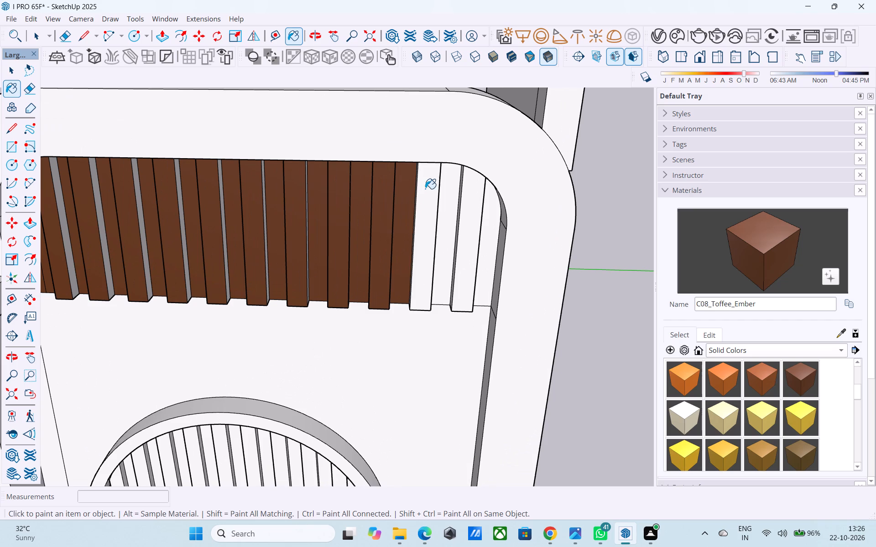
pyautogui.click(426, 188)
pyautogui.click(448, 180)
pyautogui.click(470, 190)
pyautogui.click(487, 216)
# Paint the right-facing sides of the raised strips with C08_Toffee_Ember, from near the panel's right end to its middle.
pyautogui.moveTo(447, 223); pyautogui.dragTo(310, 214, button='middle')
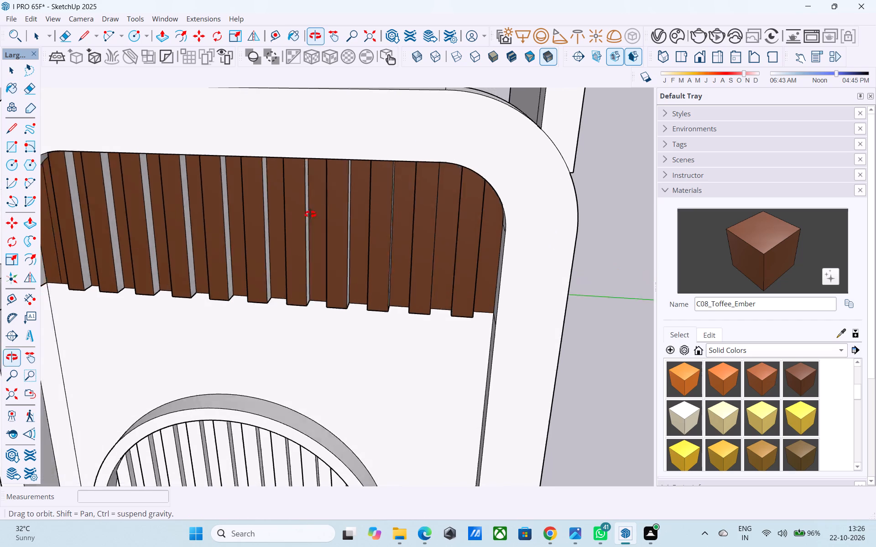
pyautogui.moveTo(310, 214); pyautogui.dragTo(235, 215, button='middle')
pyautogui.moveTo(307, 237); pyautogui.dragTo(297, 226, button='middle')
pyautogui.scroll(1, 297, 226)
pyautogui.click(400, 232)
pyautogui.click(368, 231)
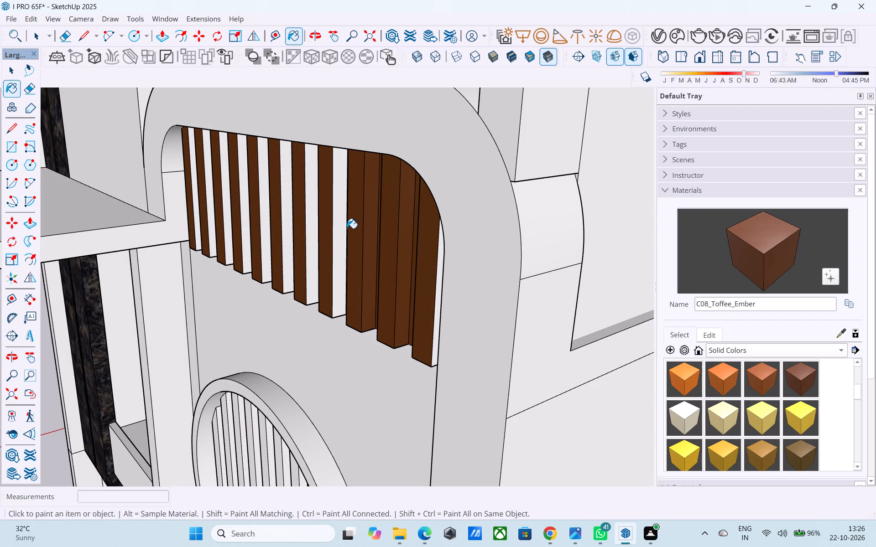
pyautogui.click(347, 229)
pyautogui.click(318, 218)
pyautogui.click(285, 208)
pyautogui.click(309, 206)
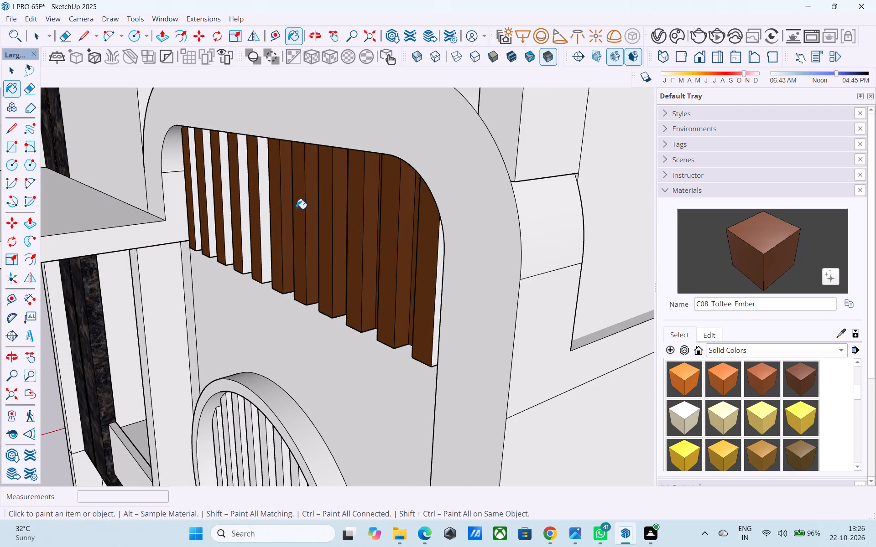
# Paint the right-facing sides of the remaining raised strips with C08_Toffee_Ember, working towards the panel's left end.
pyautogui.click(263, 202)
pyautogui.click(245, 194)
pyautogui.moveTo(229, 190); pyautogui.dragTo(223, 190)
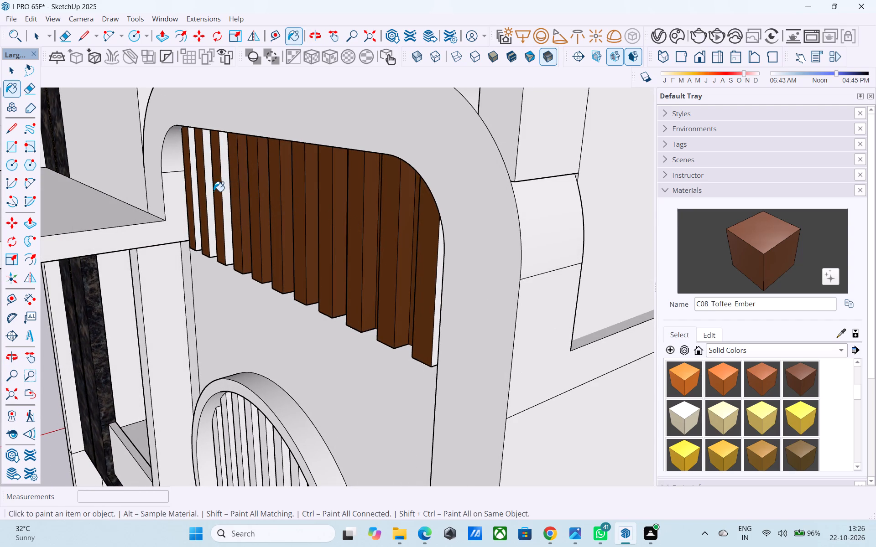
pyautogui.click(206, 191)
pyautogui.click(224, 196)
pyautogui.click(204, 195)
pyautogui.click(209, 197)
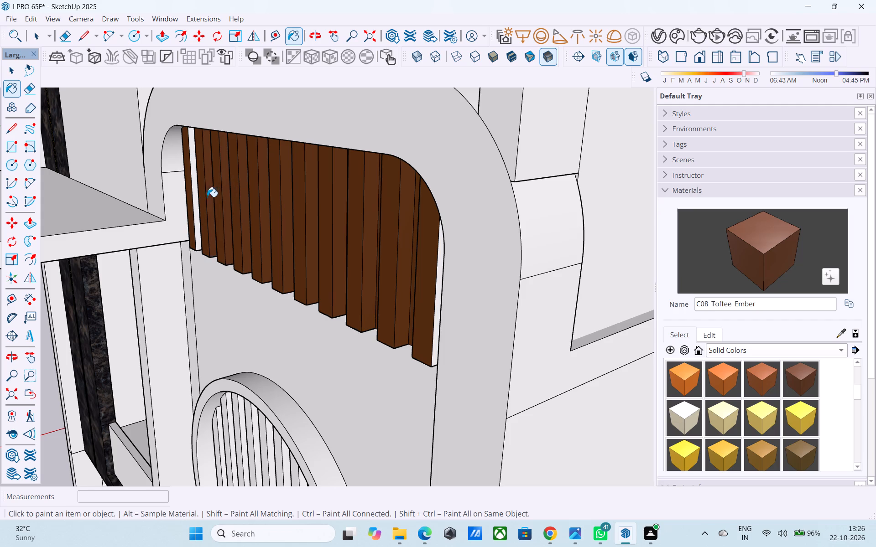
pyautogui.click(193, 196)
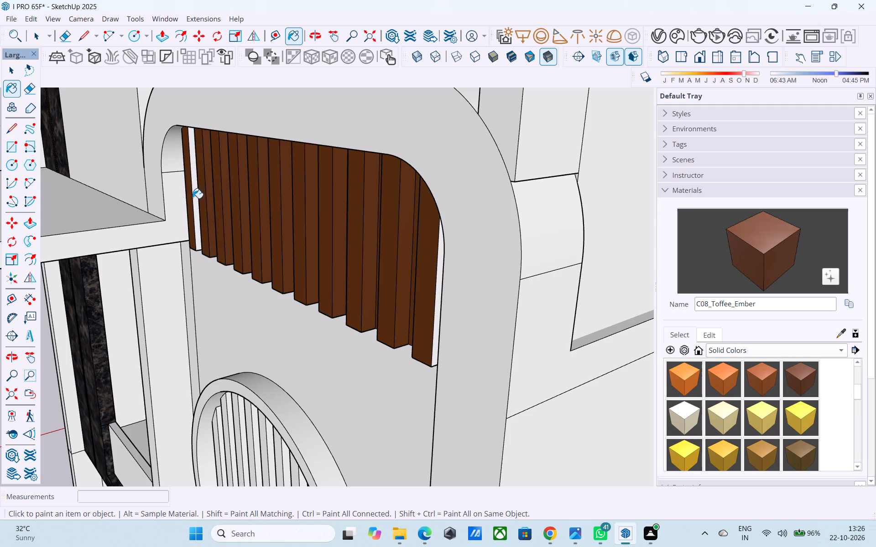
pyautogui.click(196, 191)
# Paint the narrow unpainted side face at the rounded-corner panel's right end with C08_Toffee_Ember.
pyautogui.scroll(-5, 191, 202)
pyautogui.moveTo(205, 217); pyautogui.dragTo(219, 205, button='middle')
pyautogui.scroll(4, 290, 219)
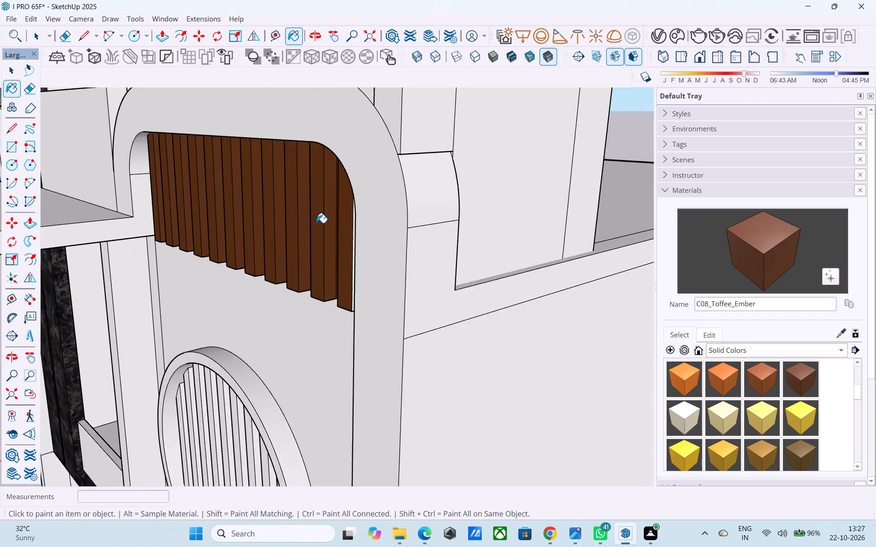
pyautogui.scroll(10, 317, 223)
pyautogui.moveTo(362, 222); pyautogui.dragTo(402, 210, button='middle')
pyautogui.scroll(2, 400, 211)
pyautogui.click(384, 216)
# Paint the right end face of the projecting horizontal slab and its adjoining panel reveal with C08_Toffee_Ember.
pyautogui.scroll(-1, 386, 218)
pyautogui.moveTo(417, 212); pyautogui.dragTo(480, 193, button='middle')
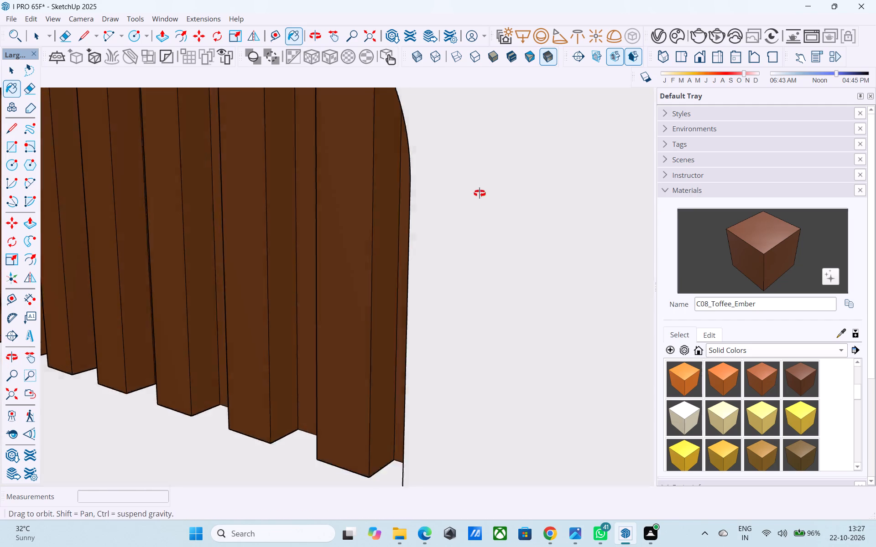
pyautogui.moveTo(480, 193); pyautogui.dragTo(557, 172, button='middle')
pyautogui.scroll(-1, 555, 178)
pyautogui.scroll(1, 553, 183)
pyautogui.scroll(-4, 553, 183)
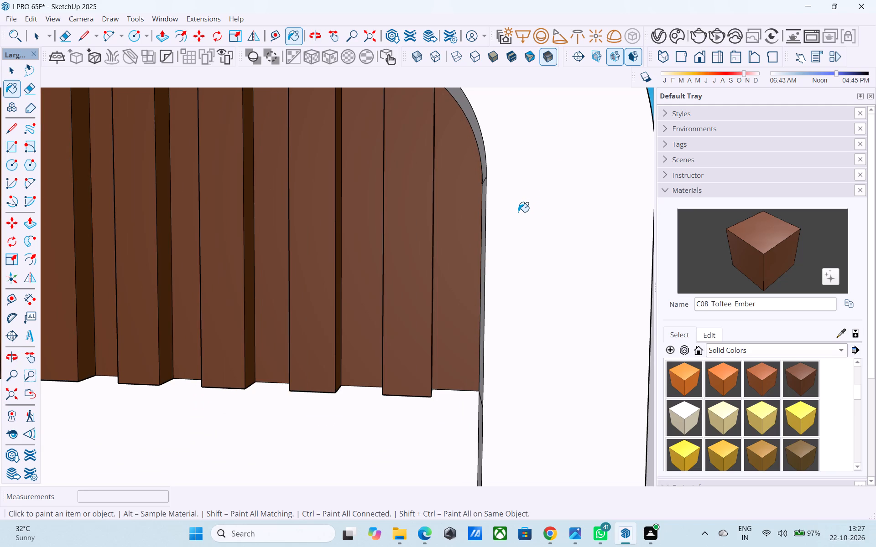
pyautogui.scroll(-5, 525, 231)
pyautogui.moveTo(487, 268); pyautogui.dragTo(562, 226, button='middle')
pyautogui.scroll(-5, 564, 226)
pyautogui.moveTo(509, 253); pyautogui.dragTo(533, 225, button='middle')
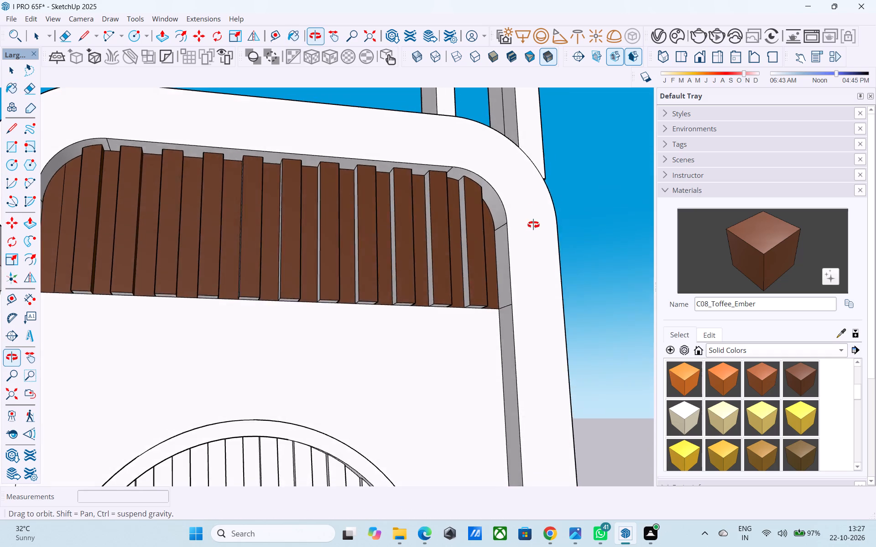
pyautogui.moveTo(533, 225); pyautogui.dragTo(473, 224, button='middle')
pyautogui.moveTo(464, 235); pyautogui.dragTo(268, 282, button='middle')
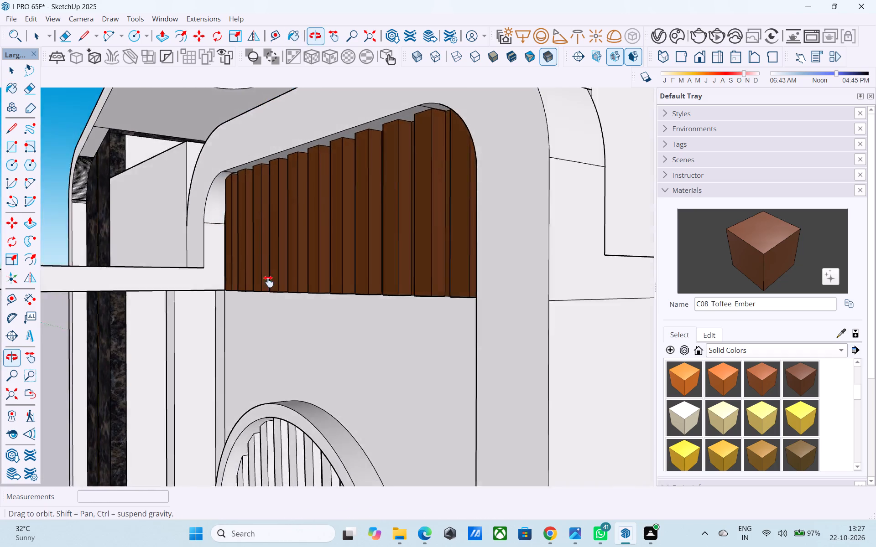
pyautogui.moveTo(268, 282); pyautogui.dragTo(448, 269, button='middle')
pyautogui.keyDown('shift'); pyautogui.moveTo(417, 279); pyautogui.dragTo(407, 286, button='middle'); pyautogui.keyUp('shift')
pyautogui.scroll(3, 404, 284)
pyautogui.click(350, 273)
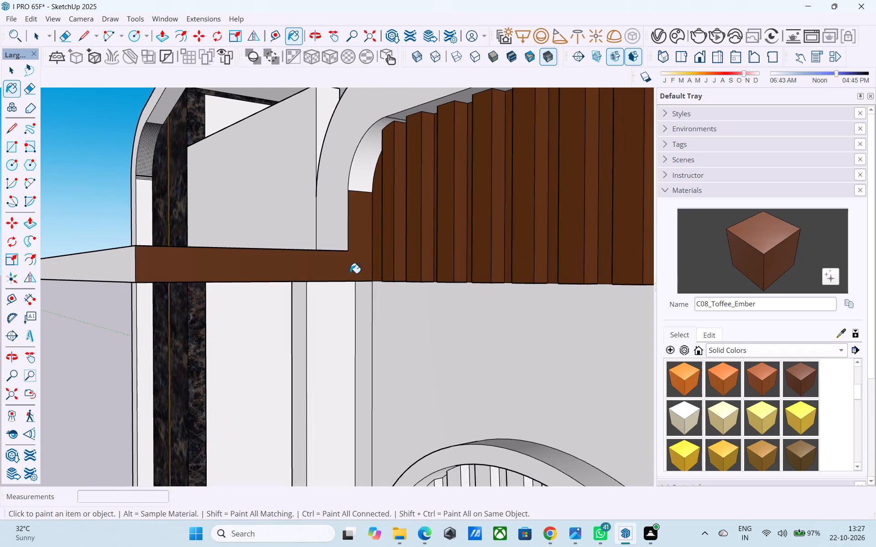
# Paint the projecting slab's long front edge and its left end face with C08_Toffee_Ember.
pyautogui.scroll(-1, 349, 273)
pyautogui.moveTo(349, 273); pyautogui.dragTo(498, 269, button='middle')
pyautogui.click(301, 267)
pyautogui.scroll(-3, 301, 269)
pyautogui.keyDown('shift'); pyautogui.moveTo(305, 279); pyautogui.dragTo(785, 294, button='middle'); pyautogui.keyUp('shift')
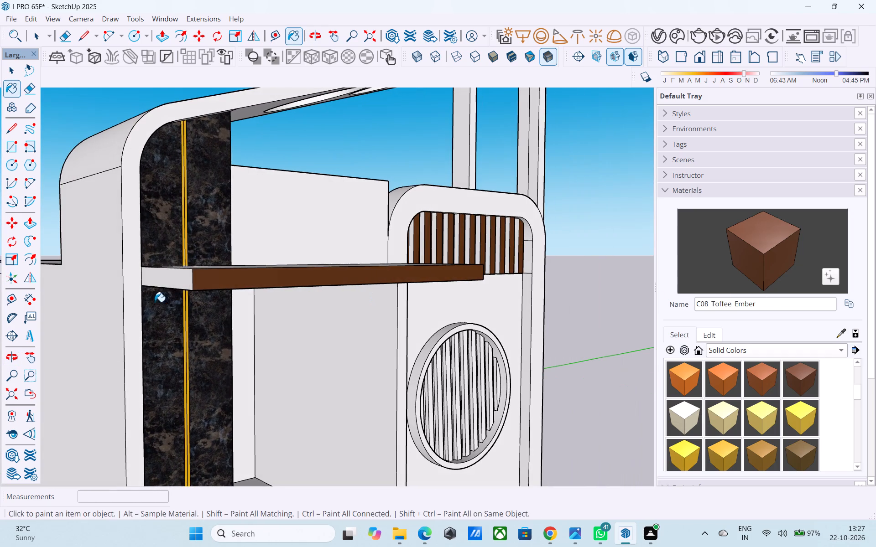
pyautogui.click(167, 280)
# Paint the top and underside of the projecting slab with C08_Toffee_Ember.
pyautogui.keyDown('shift'); pyautogui.moveTo(259, 263); pyautogui.dragTo(266, 394, button='middle'); pyautogui.keyUp('shift')
pyautogui.keyDown('shift'); pyautogui.scroll(-1, 256, 273); pyautogui.keyUp('shift')
pyautogui.click(262, 386)
pyautogui.scroll(1, 262, 386)
pyautogui.moveTo(269, 421); pyautogui.dragTo(270, 366, button='middle')
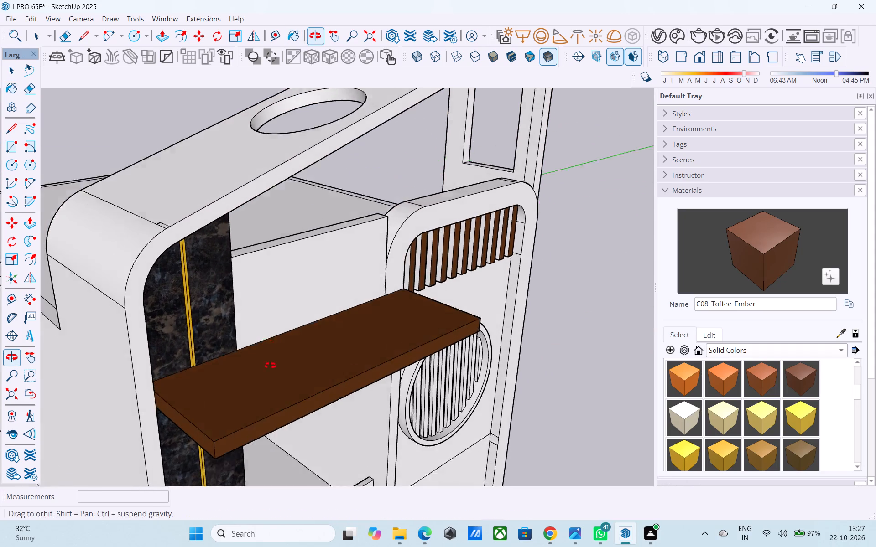
pyautogui.moveTo(270, 366); pyautogui.dragTo(285, 173, button='middle')
pyautogui.click(287, 171)
# Paint the curved upper-left corner and the top inner edge of the rounded-corner panel's recess with C08_Toffee_Ember.
pyautogui.scroll(-4, 290, 175)
pyautogui.moveTo(295, 196); pyautogui.dragTo(180, 330, button='middle')
pyautogui.keyDown('shift'); pyautogui.moveTo(282, 294); pyautogui.dragTo(257, 283, button='middle'); pyautogui.keyUp('shift')
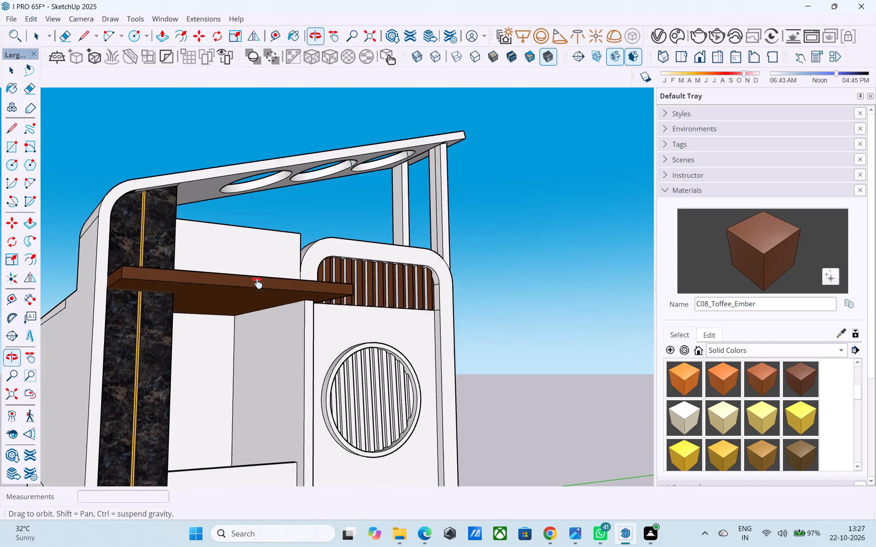
pyautogui.keyDown('shift'); pyautogui.moveTo(257, 283); pyautogui.dragTo(108, 322, button='middle'); pyautogui.keyUp('shift')
pyautogui.moveTo(282, 297); pyautogui.dragTo(193, 315, button='middle')
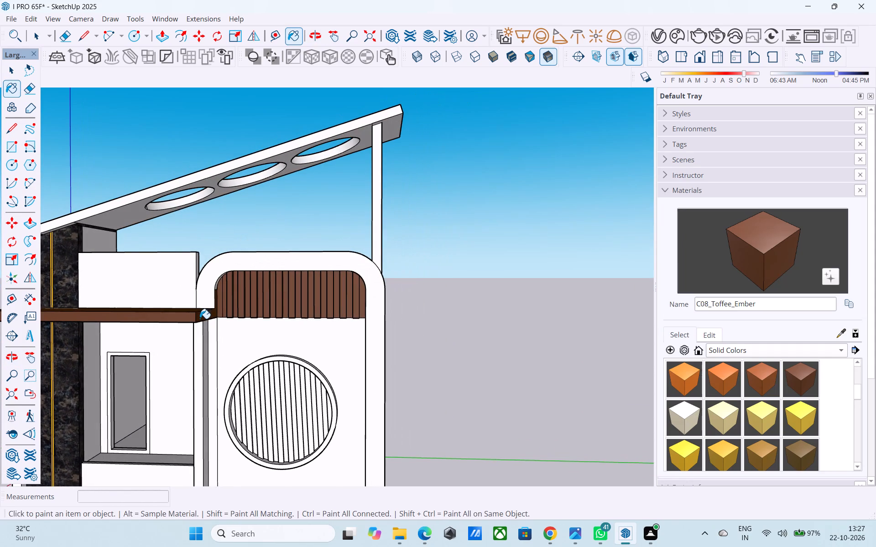
pyautogui.keyDown('shift'); pyautogui.moveTo(226, 330); pyautogui.dragTo(123, 349, button='middle'); pyautogui.keyUp('shift')
pyautogui.scroll(7, 268, 315)
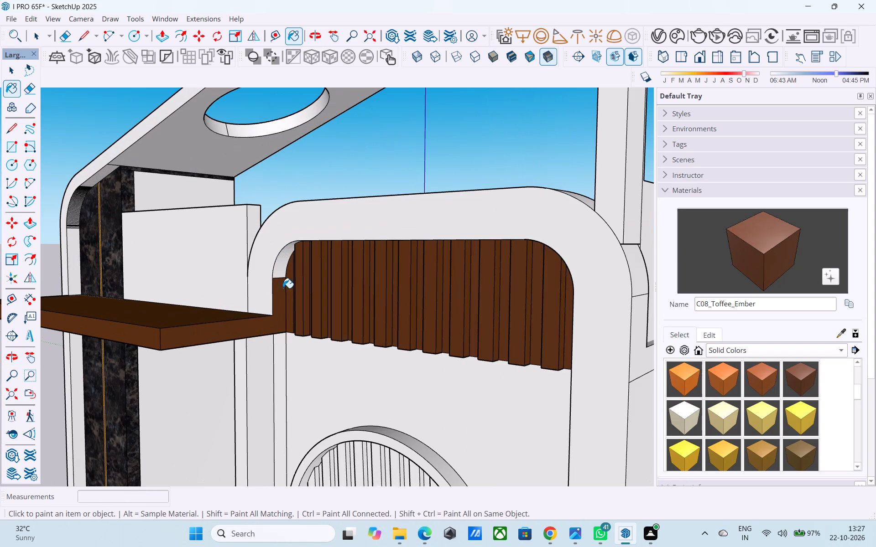
pyautogui.click(284, 269)
pyautogui.keyDown('shift'); pyautogui.moveTo(267, 280); pyautogui.dragTo(287, 264, button='middle'); pyautogui.keyUp('shift')
pyautogui.scroll(4, 260, 293)
pyautogui.click(282, 268)
pyautogui.moveTo(293, 278); pyautogui.dragTo(279, 267, button='middle')
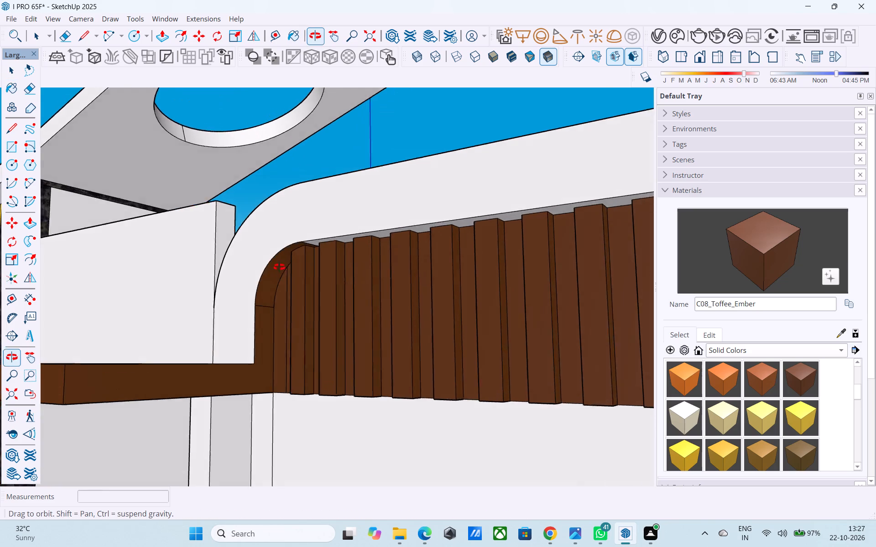
pyautogui.moveTo(279, 267); pyautogui.dragTo(279, 250, button='middle')
pyautogui.scroll(4, 283, 256)
pyautogui.click(294, 251)
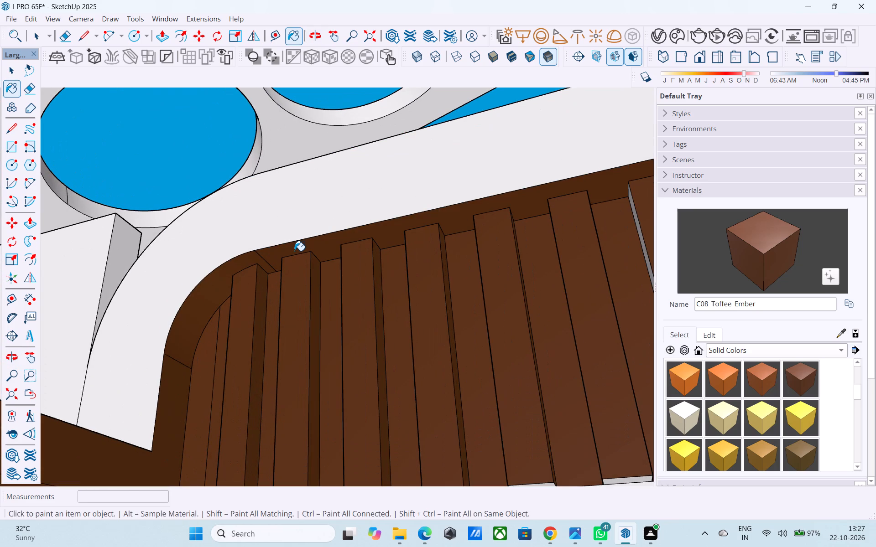
# Paint the left-facing sides of the first slats at the left end of the rounded-corner panel with C08_Toffee_Ember.
pyautogui.keyDown('shift'); pyautogui.moveTo(414, 268); pyautogui.dragTo(349, 220, button='middle'); pyautogui.keyUp('shift')
pyautogui.scroll(-6, 349, 220)
pyautogui.moveTo(371, 255); pyautogui.dragTo(386, 299, button='middle')
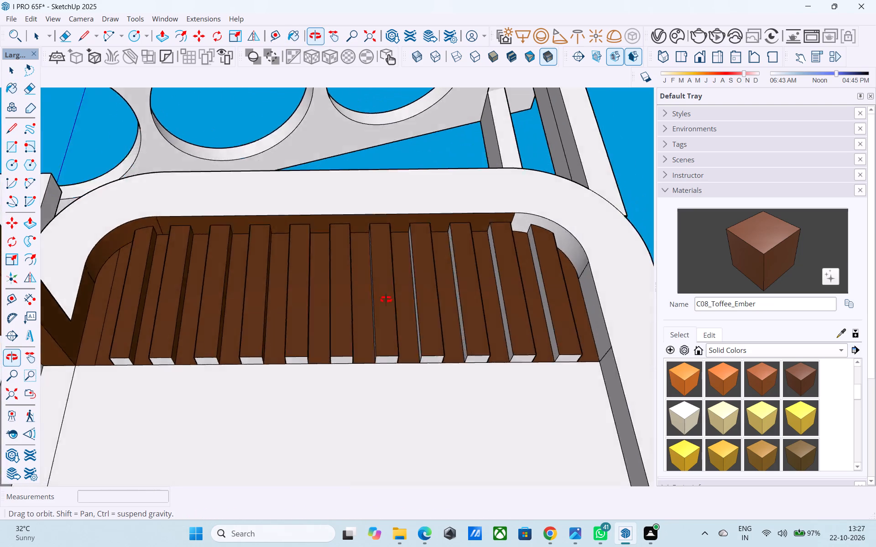
pyautogui.moveTo(386, 299); pyautogui.dragTo(460, 414, button='middle')
pyautogui.scroll(4, 263, 397)
pyautogui.click(214, 318)
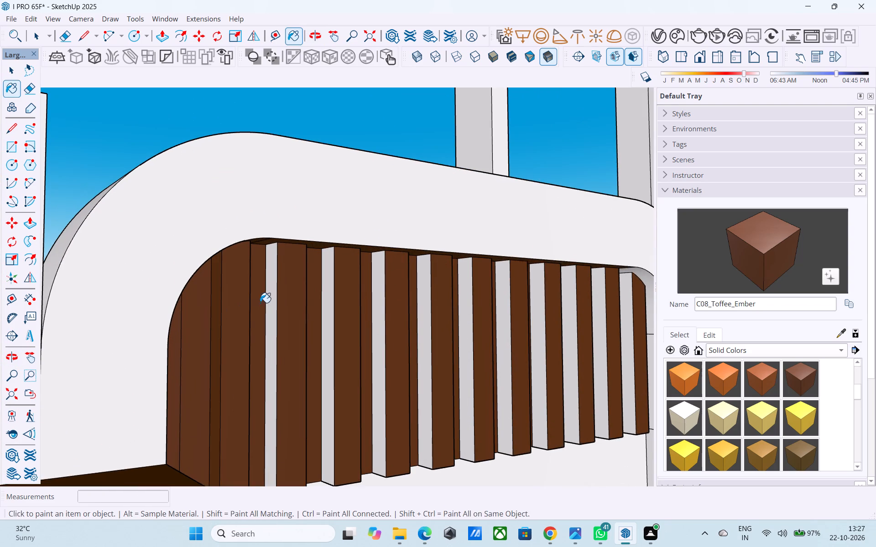
pyautogui.click(272, 294)
pyautogui.click(323, 281)
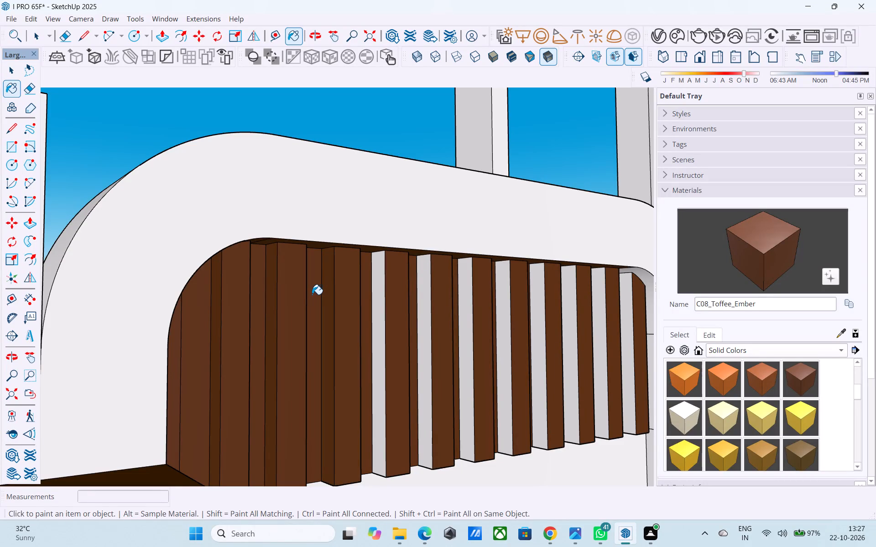
# Paint the left-facing sides of the remaining slats across to the right end of the rounded-corner panel with C08_Toffee_Ember.
pyautogui.scroll(-5, 307, 298)
pyautogui.moveTo(314, 294); pyautogui.dragTo(336, 289, button='middle')
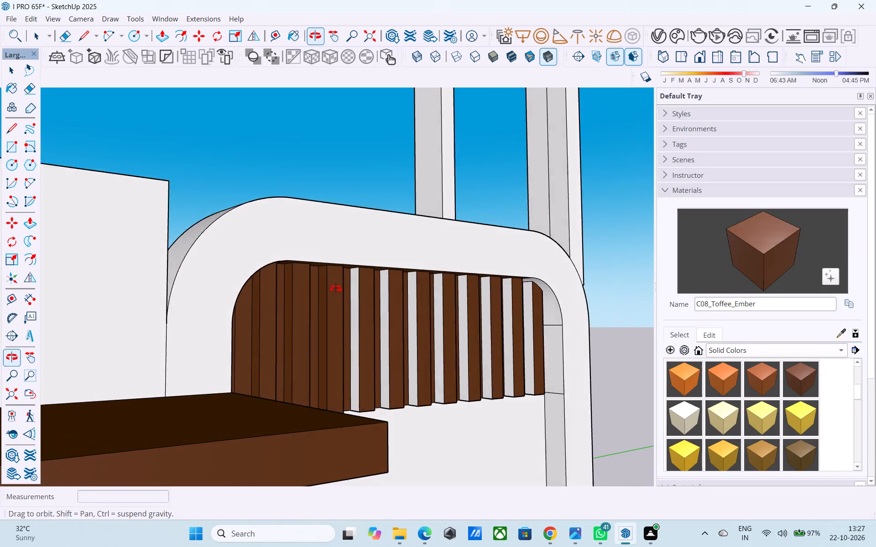
pyautogui.moveTo(336, 289); pyautogui.dragTo(338, 289, button='middle')
pyautogui.scroll(4, 351, 300)
pyautogui.click(360, 299)
pyautogui.click(403, 297)
pyautogui.click(441, 287)
pyautogui.click(475, 284)
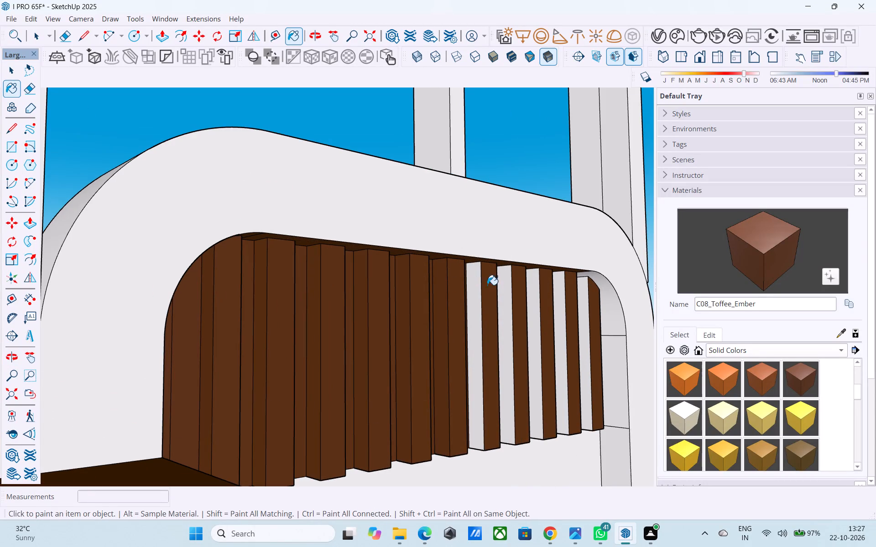
pyautogui.click(504, 285)
pyautogui.click(532, 289)
pyautogui.click(556, 291)
pyautogui.click(589, 298)
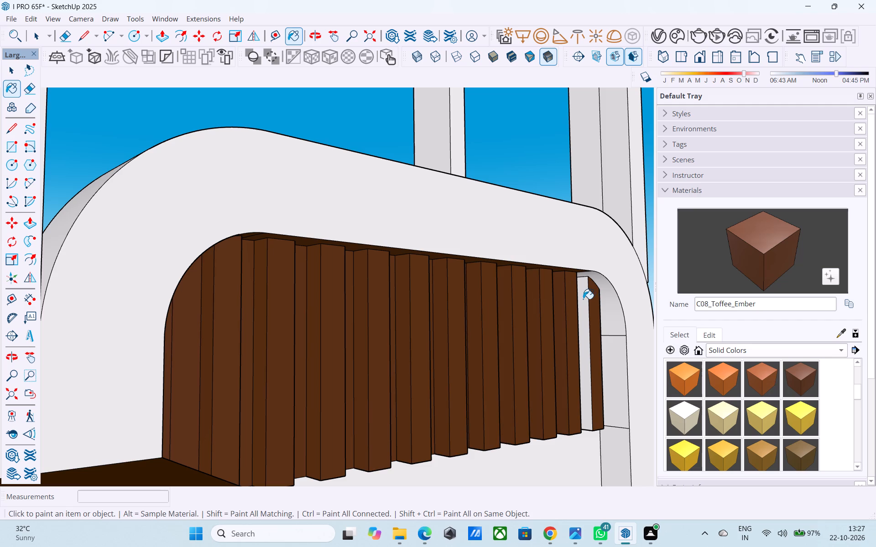
pyautogui.click(583, 299)
# Paint the curved upper-right corner and right inner edge of the rounded-corner panel's recess with C08_Toffee_Ember.
pyautogui.moveTo(418, 315); pyautogui.dragTo(403, 259, button='middle')
pyautogui.click(628, 316)
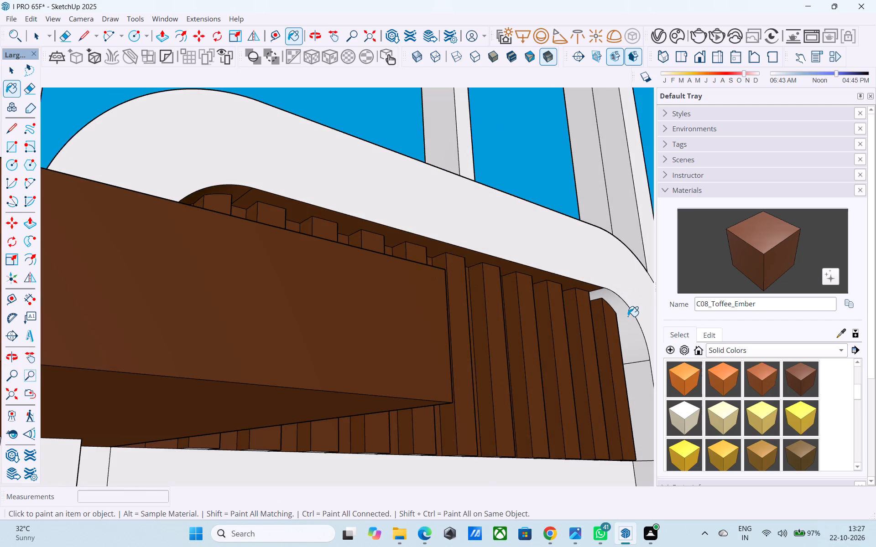
pyautogui.scroll(-6, 536, 259)
pyautogui.moveTo(506, 280); pyautogui.dragTo(496, 351, button='middle')
pyautogui.scroll(6, 492, 348)
pyautogui.click(645, 279)
# Examine the brown slat panel, projecting slab and overall facade from several angles.
pyautogui.scroll(-7, 427, 251)
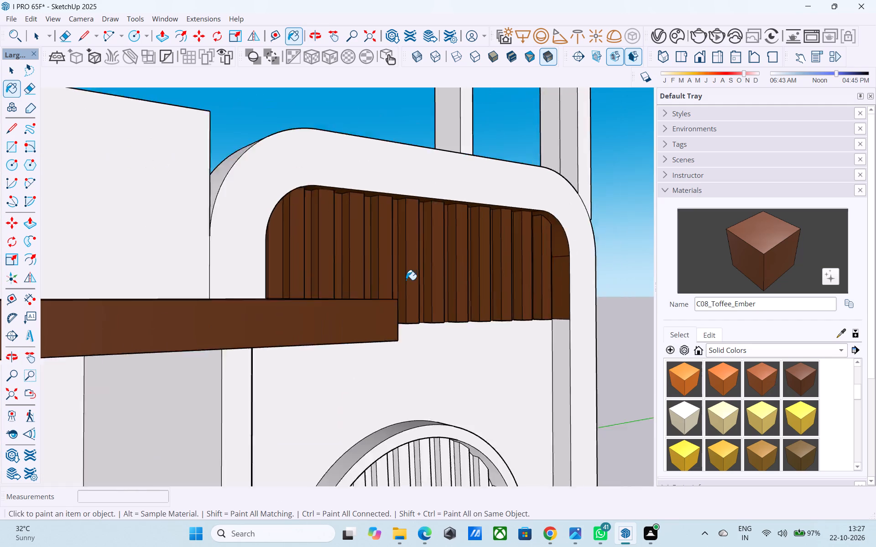
pyautogui.moveTo(402, 280); pyautogui.dragTo(249, 288, button='middle')
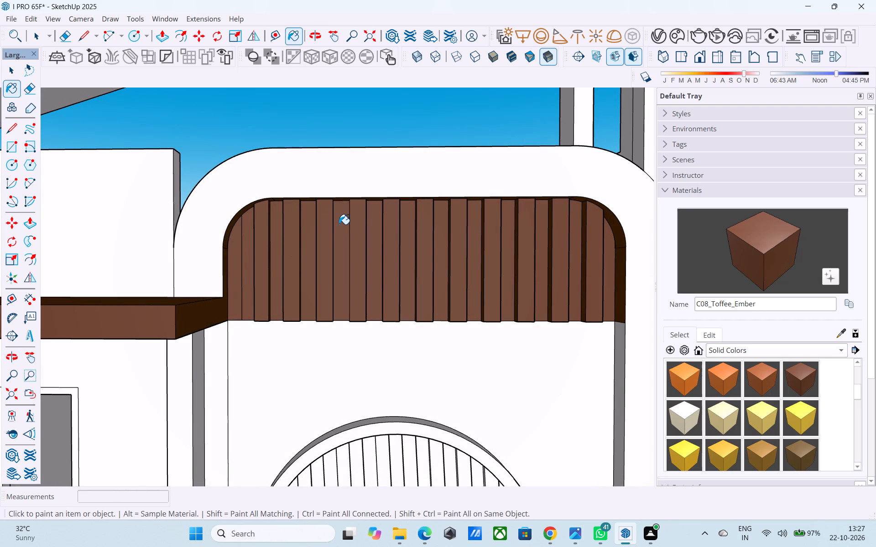
pyautogui.scroll(-6, 449, 213)
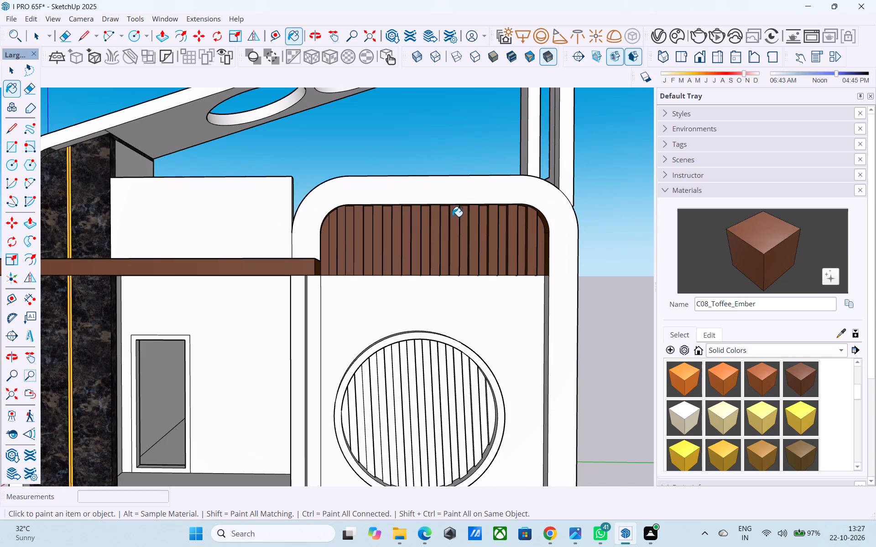
pyautogui.scroll(-6, 458, 217)
pyautogui.moveTo(457, 216); pyautogui.dragTo(448, 211, button='middle')
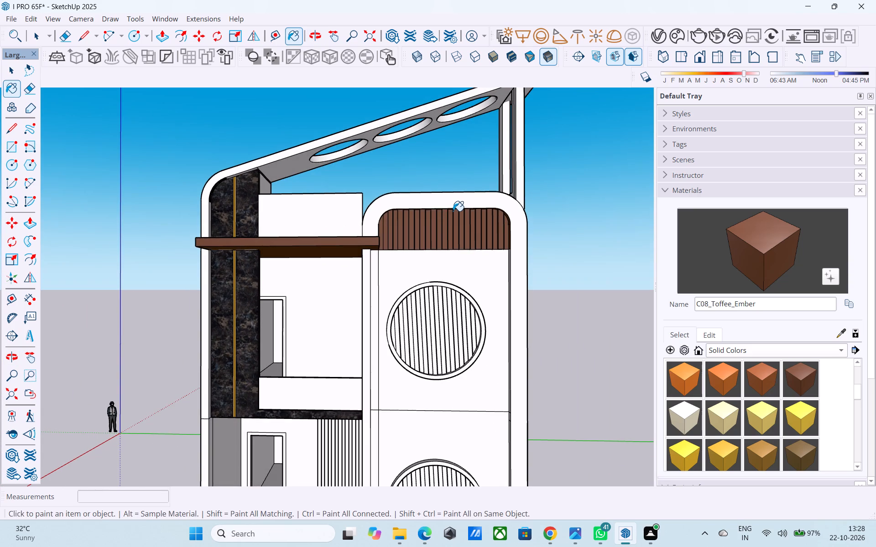
pyautogui.scroll(-5, 470, 207)
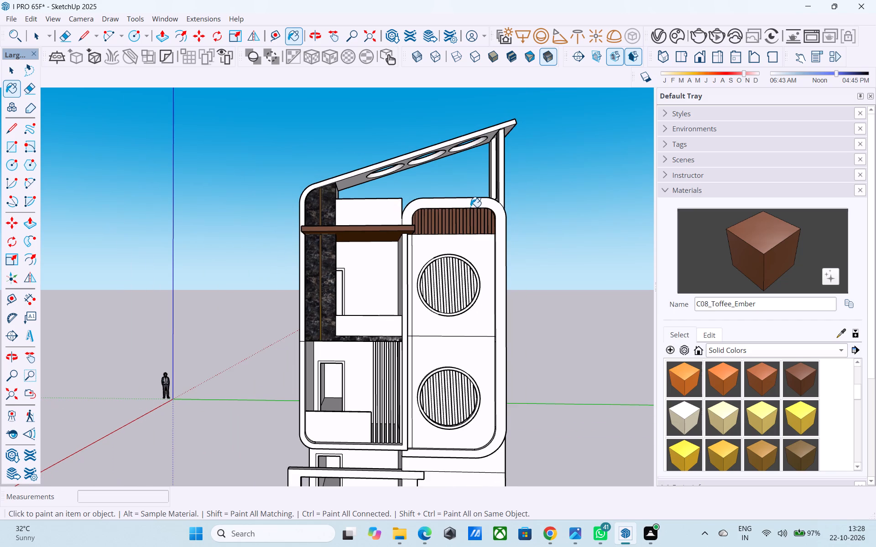
pyautogui.scroll(-7, 471, 206)
pyautogui.moveTo(427, 294); pyautogui.dragTo(414, 216, button='middle')
pyautogui.scroll(13, 447, 248)
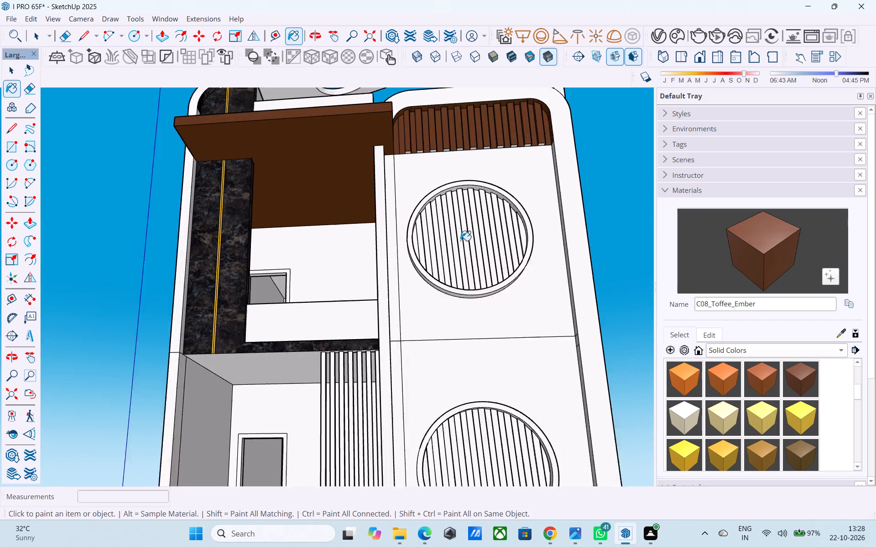
pyautogui.scroll(1, 460, 241)
pyautogui.moveTo(438, 244); pyautogui.dragTo(346, 331, button='middle')
pyautogui.scroll(-6, 326, 322)
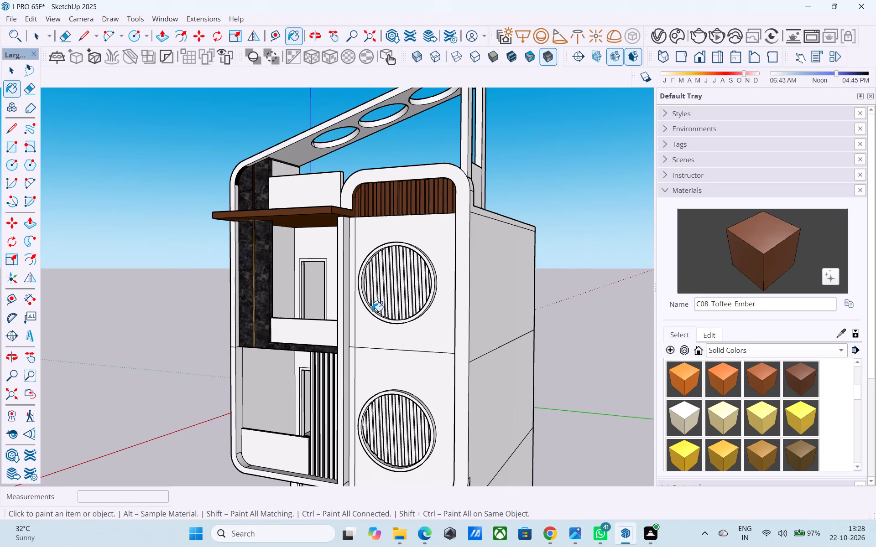
# Paint the front faces of the five leftmost raised slats in the upper circular window with C08_Toffee_Ember.
pyautogui.scroll(1, 372, 312)
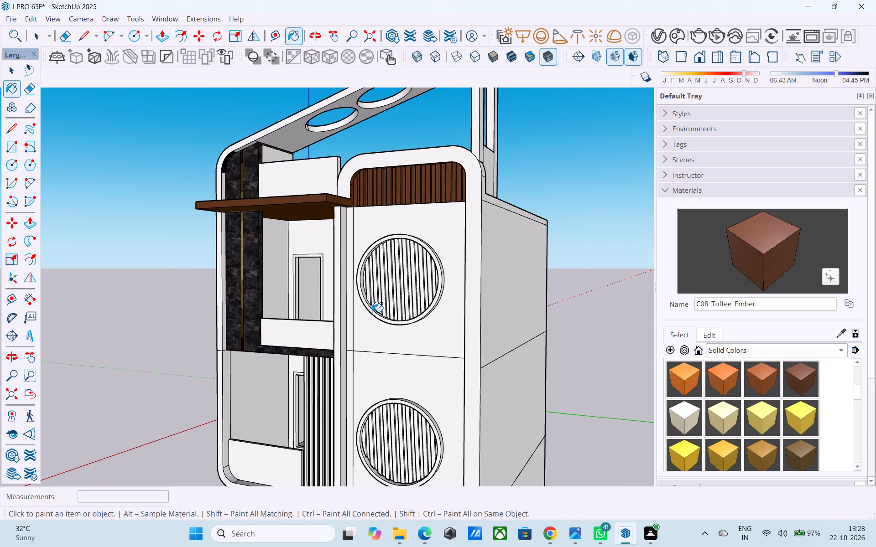
pyautogui.moveTo(376, 310); pyautogui.dragTo(423, 284, button='middle')
pyautogui.moveTo(455, 286); pyautogui.dragTo(442, 249, button='middle')
pyautogui.scroll(16, 442, 249)
pyautogui.click(249, 305)
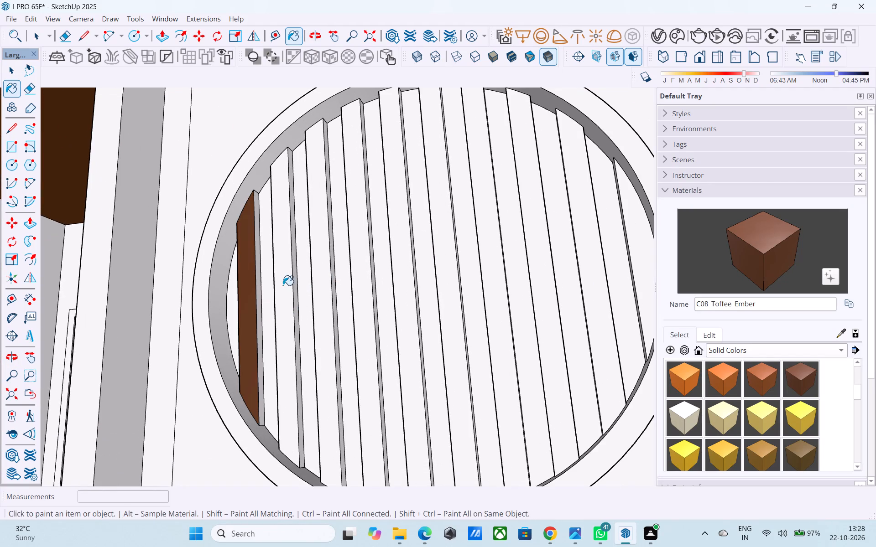
pyautogui.click(291, 281)
pyautogui.click(326, 270)
pyautogui.click(364, 258)
pyautogui.click(392, 250)
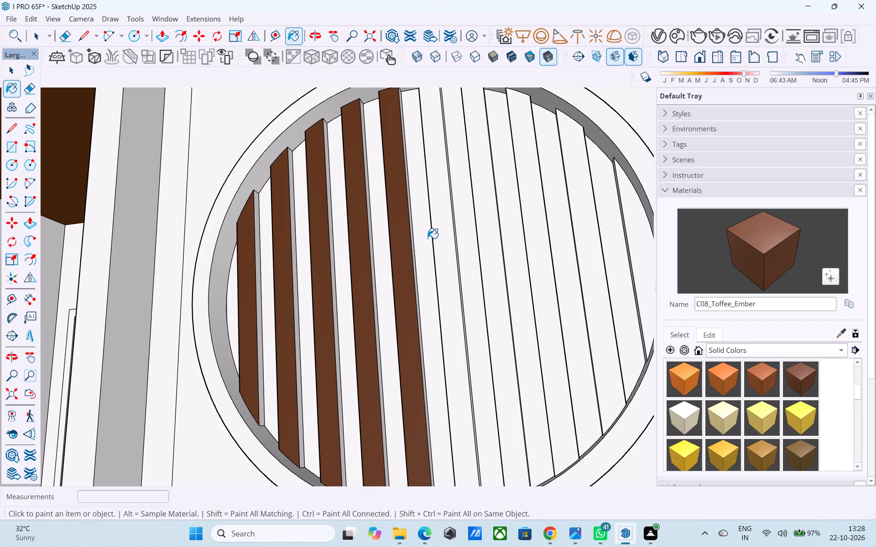
# Paint the slat fronts and recessed strips across the middle and right of the upper circular window with C08_Toffee_Ember.
pyautogui.click(428, 238)
pyautogui.click(436, 237)
pyautogui.click(468, 229)
pyautogui.click(484, 225)
pyautogui.click(506, 218)
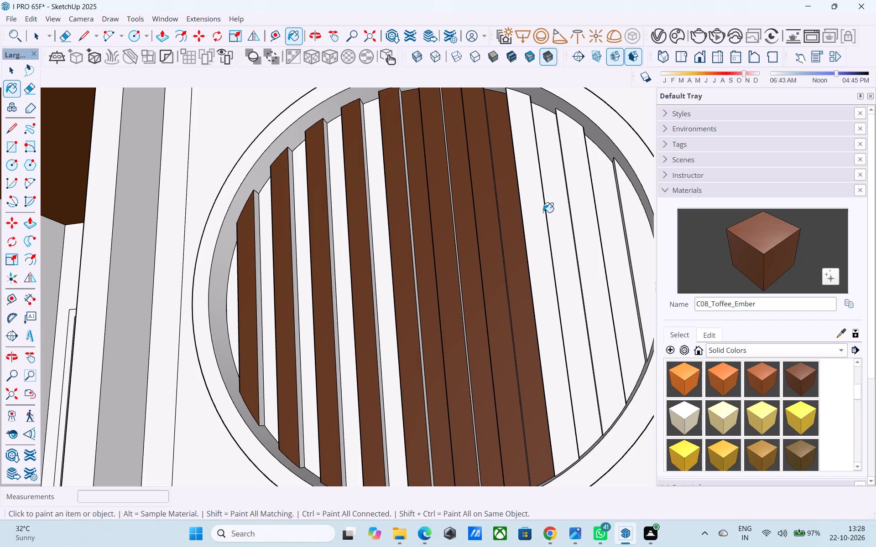
pyautogui.click(542, 212)
pyautogui.click(550, 212)
pyautogui.click(569, 201)
pyautogui.click(600, 193)
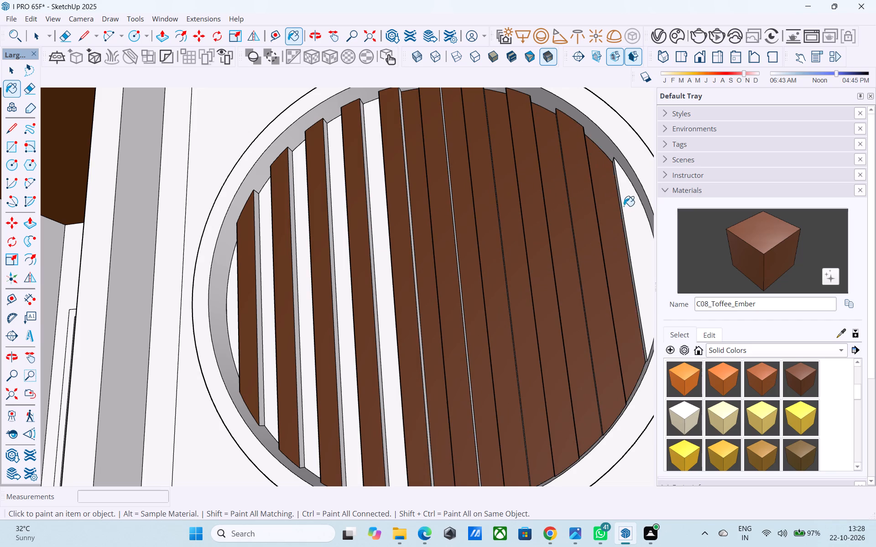
pyautogui.click(625, 206)
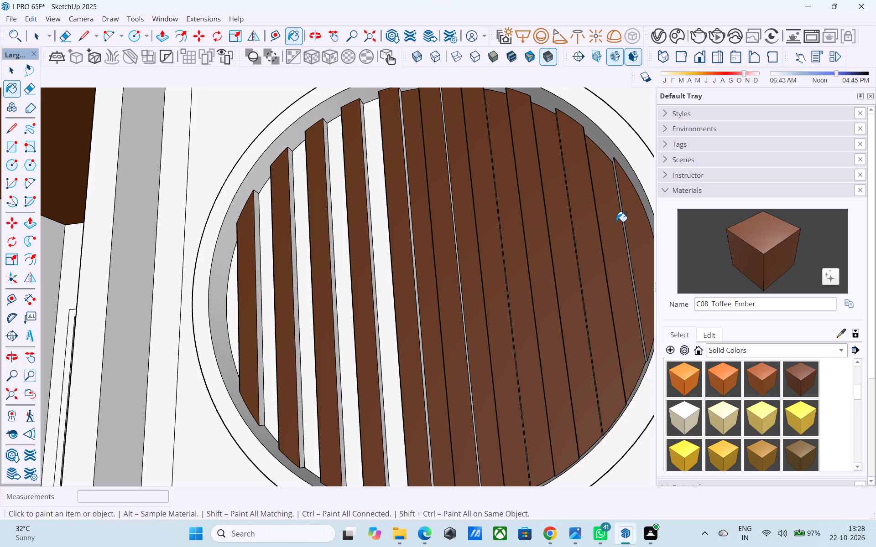
# Paint the recessed strips between the left-hand slats of the upper circular window with C08_Toffee_Ember.
pyautogui.scroll(-5, 616, 222)
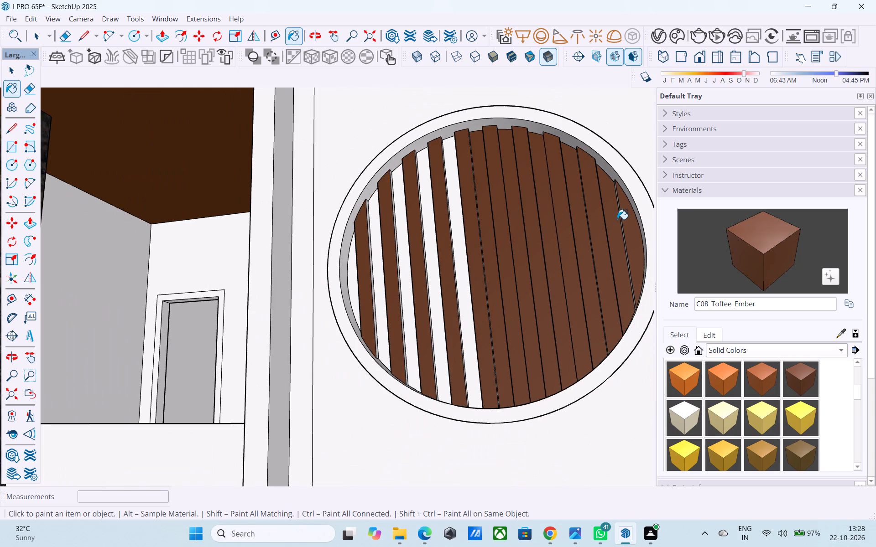
pyautogui.scroll(-2, 617, 219)
pyautogui.middleClick(617, 219)
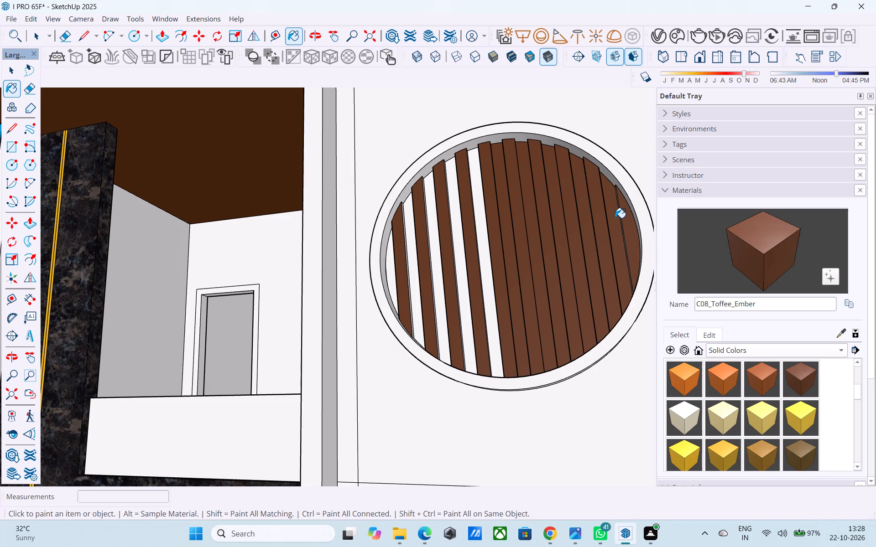
pyautogui.scroll(-4, 643, 222)
pyautogui.moveTo(641, 222); pyautogui.dragTo(624, 192, button='middle')
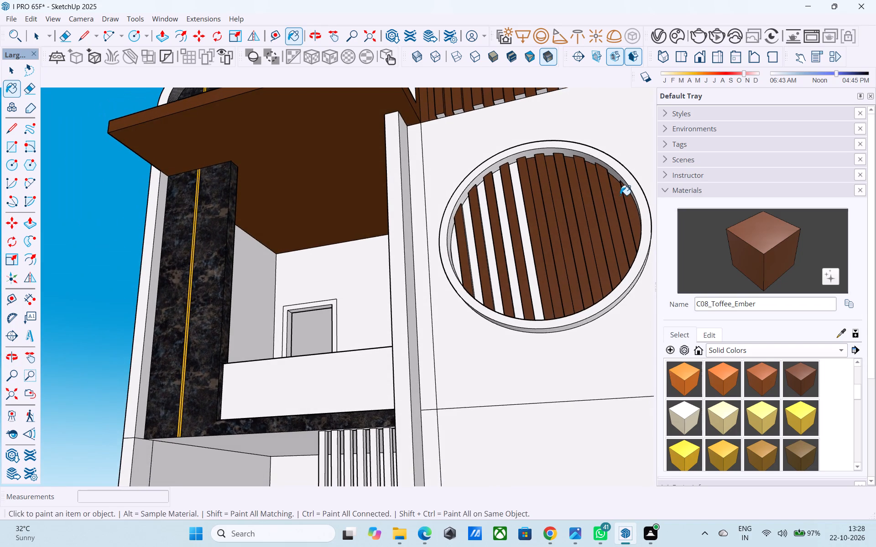
pyautogui.moveTo(615, 206); pyautogui.dragTo(604, 197, button='middle')
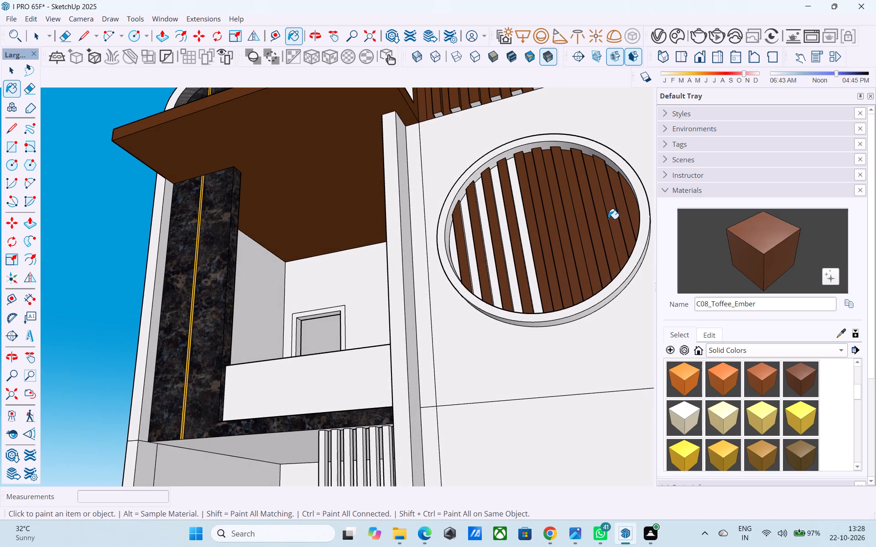
pyautogui.moveTo(604, 218); pyautogui.dragTo(609, 203, button='middle')
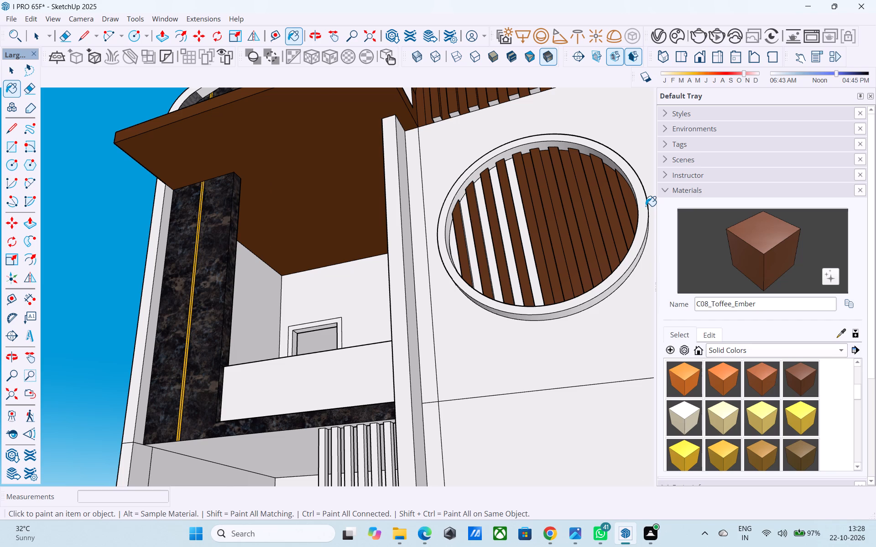
pyautogui.scroll(-5, 646, 206)
pyautogui.moveTo(575, 261); pyautogui.dragTo(581, 201, button='middle')
pyautogui.scroll(9, 568, 204)
pyautogui.click(549, 224)
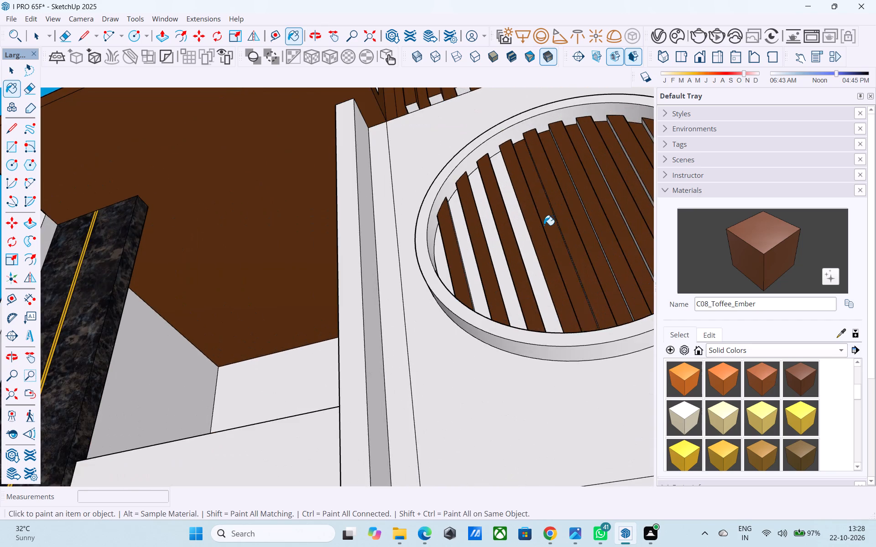
pyautogui.scroll(8, 538, 225)
pyautogui.click(502, 230)
pyautogui.click(440, 252)
pyautogui.click(389, 268)
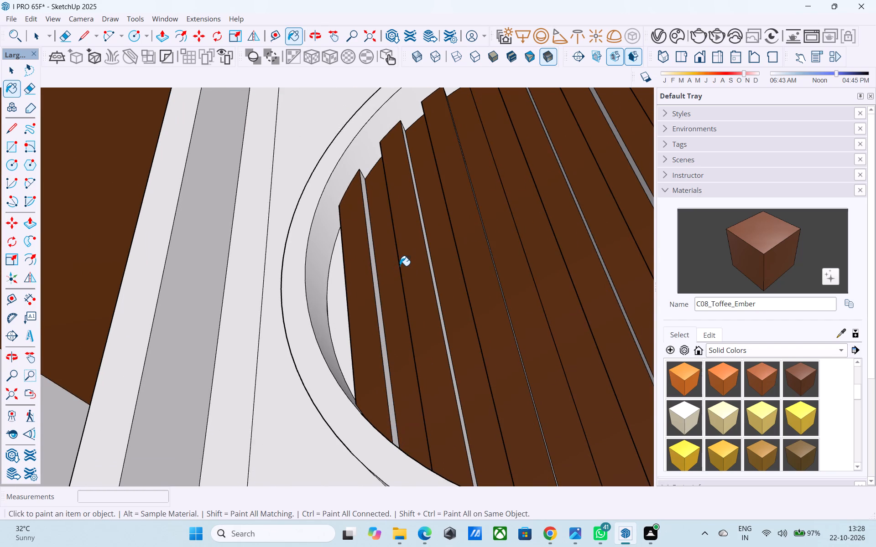
# Paint the narrow recessed sliver at the left edge of the upper circular window with C08_Toffee_Ember.
pyautogui.scroll(-4, 460, 227)
pyautogui.moveTo(461, 228); pyautogui.dragTo(490, 331, button='middle')
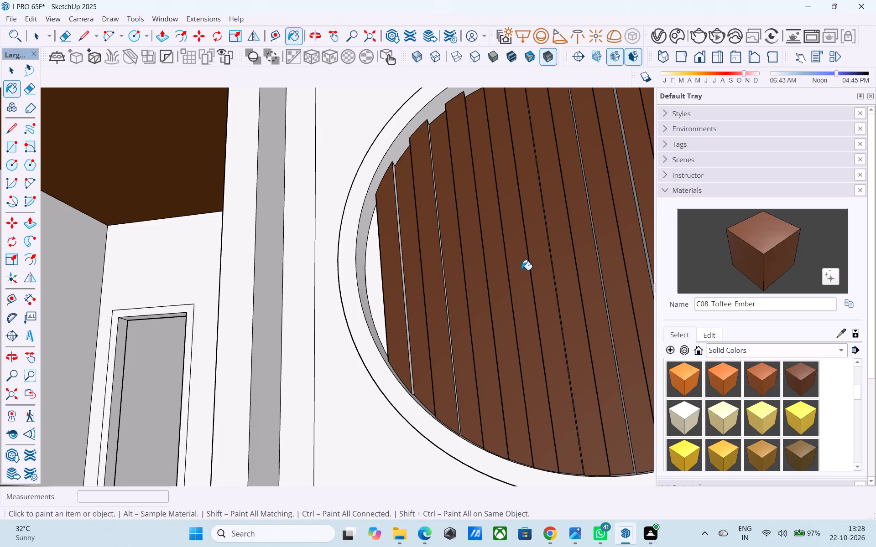
pyautogui.scroll(-5, 569, 225)
pyautogui.moveTo(569, 227); pyautogui.dragTo(568, 293, button='middle')
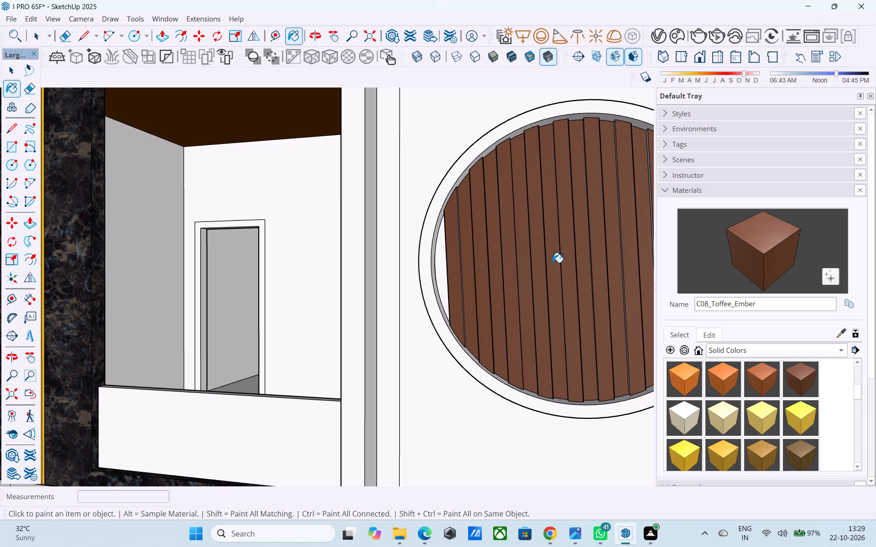
pyautogui.scroll(-4, 546, 270)
pyautogui.moveTo(546, 270); pyautogui.dragTo(484, 323, button='middle')
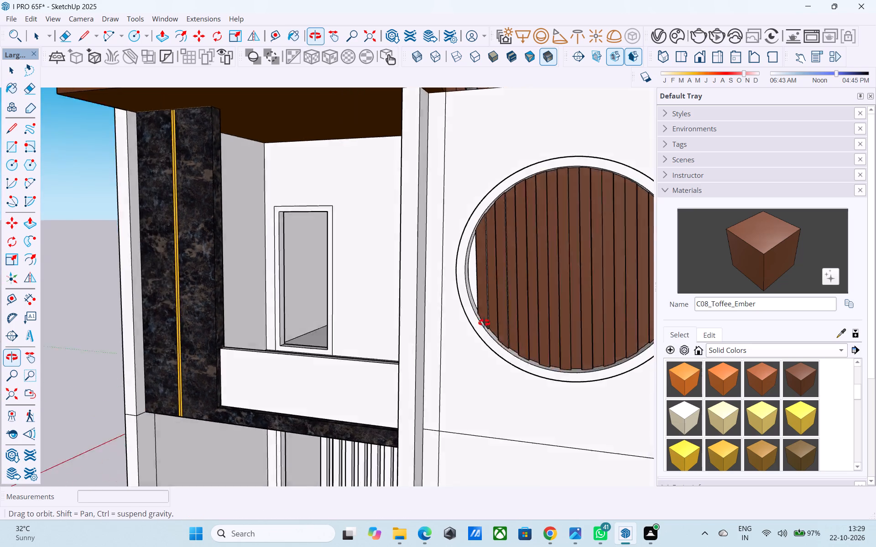
pyautogui.moveTo(484, 323); pyautogui.dragTo(472, 325, button='middle')
pyautogui.scroll(9, 471, 315)
pyautogui.click(471, 286)
# Paint the right-facing sides of the first four slats from the upper circular window's left edge with C08_Toffee_Ember.
pyautogui.scroll(-3, 474, 280)
pyautogui.moveTo(474, 280); pyautogui.dragTo(371, 306, button='middle')
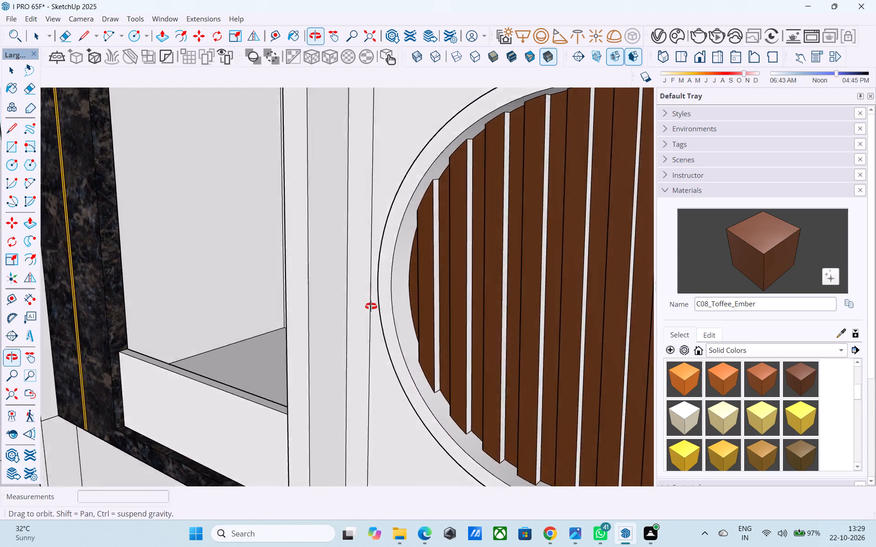
pyautogui.moveTo(371, 306); pyautogui.dragTo(357, 306, button='middle')
pyautogui.scroll(4, 461, 287)
pyautogui.click(417, 283)
pyautogui.keyDown('shift'); pyautogui.moveTo(426, 285); pyautogui.dragTo(398, 285, button='middle'); pyautogui.keyUp('shift')
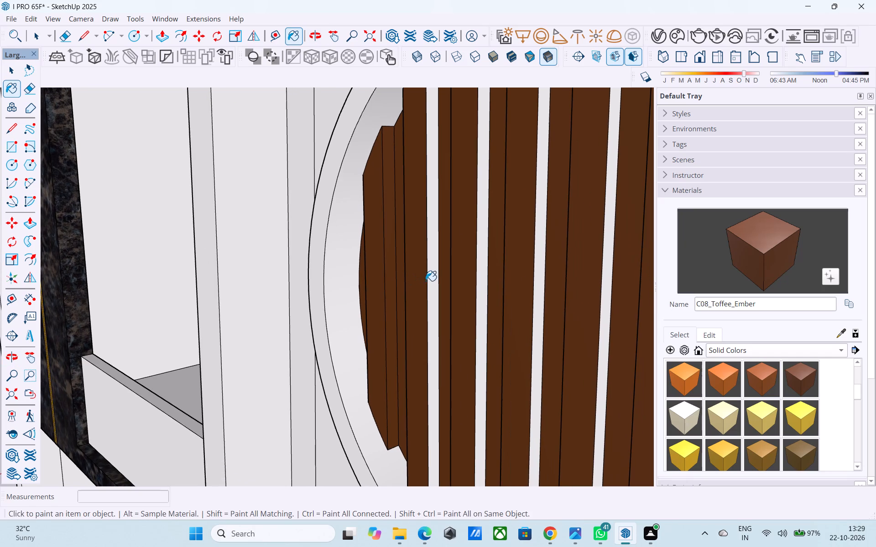
pyautogui.click(428, 280)
pyautogui.moveTo(437, 282); pyautogui.dragTo(420, 285, button='middle')
pyautogui.click(419, 285)
pyautogui.click(462, 260)
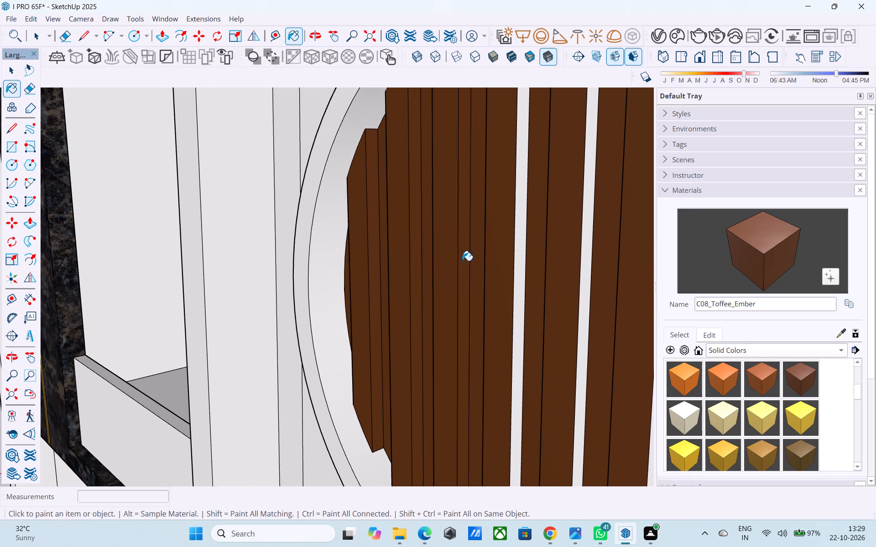
# Paint the remaining right-facing slat sides, from the middle to the right edge of the upper circular window, with C08_Toffee_Ember.
pyautogui.keyDown('shift'); pyautogui.moveTo(459, 263); pyautogui.dragTo(368, 290, button='middle'); pyautogui.keyUp('shift')
pyautogui.click(417, 281)
pyautogui.keyDown('shift'); pyautogui.moveTo(436, 280); pyautogui.dragTo(358, 298, button='middle'); pyautogui.keyUp('shift')
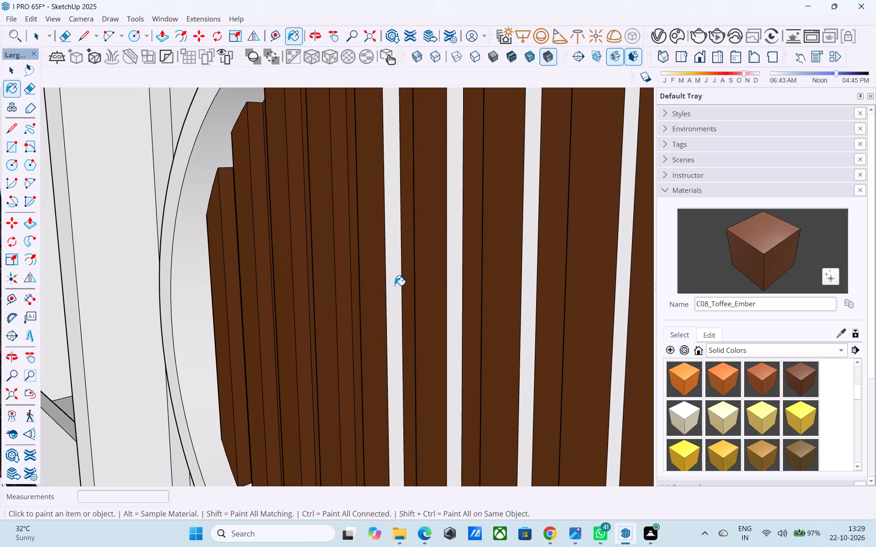
pyautogui.click(395, 285)
pyautogui.scroll(-4, 356, 281)
pyautogui.scroll(1, 356, 281)
pyautogui.scroll(-2, 356, 281)
pyautogui.click(414, 273)
pyautogui.click(450, 278)
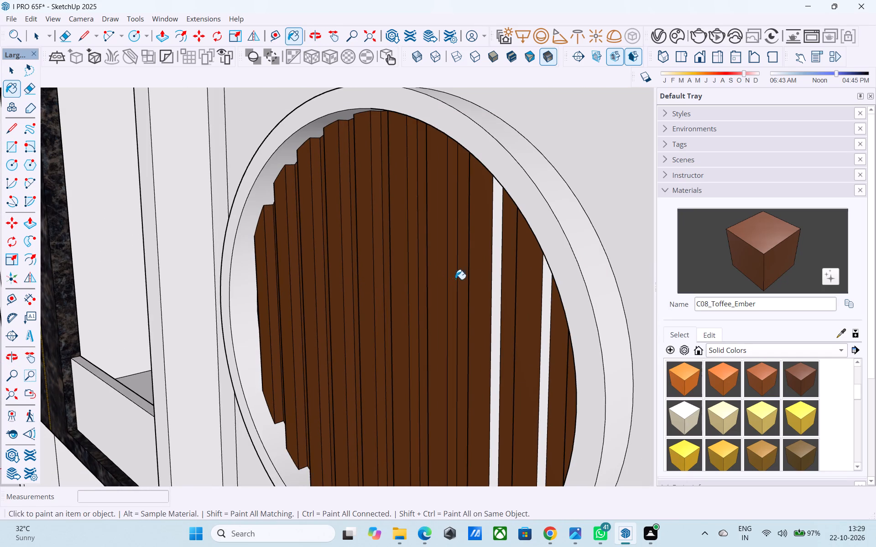
pyautogui.click(492, 280)
pyautogui.keyDown('shift'); pyautogui.moveTo(492, 284); pyautogui.dragTo(451, 256, button='middle'); pyautogui.keyUp('shift')
pyautogui.scroll(4, 456, 259)
pyautogui.click(452, 263)
pyautogui.keyDown('shift'); pyautogui.moveTo(466, 290); pyautogui.dragTo(398, 244, button='middle'); pyautogui.keyUp('shift')
pyautogui.click(448, 276)
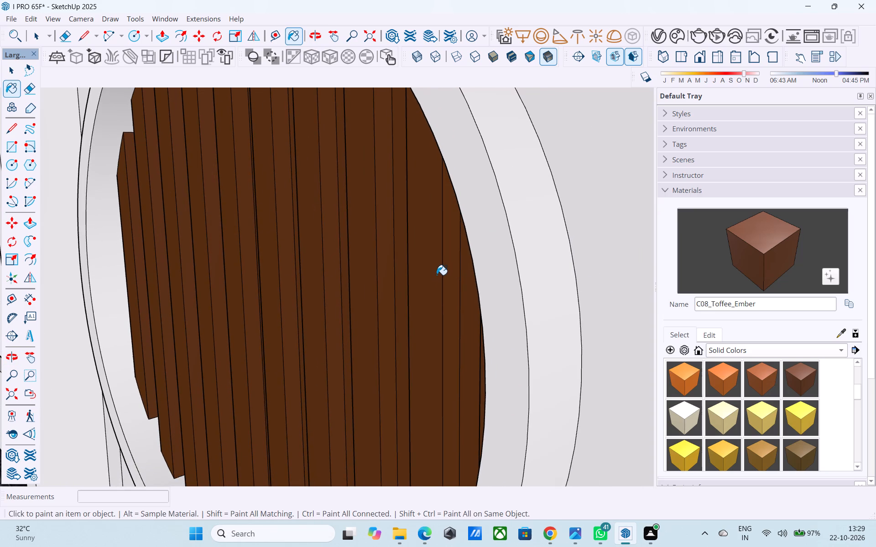
# Paint the left-facing sides of the four slats nearest the upper circular window's right edge with C08_Toffee_Ember.
pyautogui.scroll(-5, 438, 281)
pyautogui.moveTo(437, 282); pyautogui.dragTo(799, 284, button='middle')
pyautogui.moveTo(522, 324); pyautogui.dragTo(539, 306, button='middle')
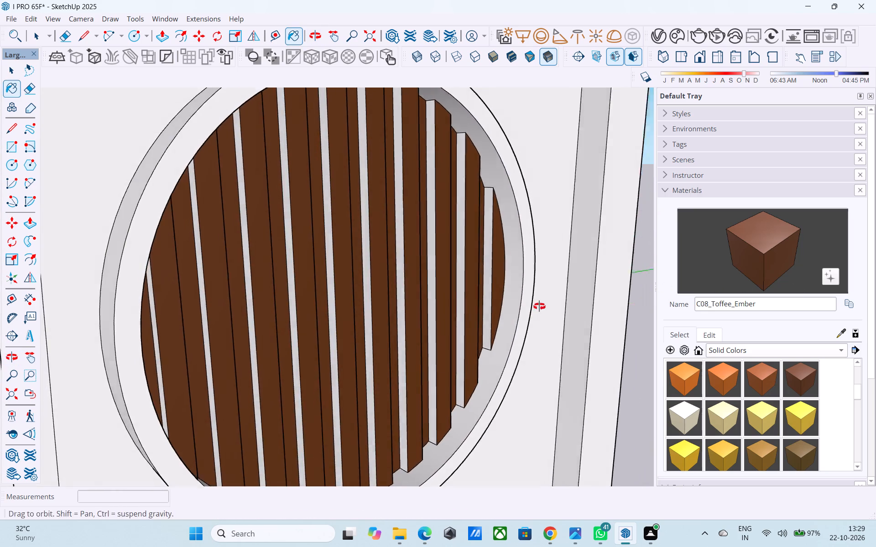
pyautogui.moveTo(539, 306); pyautogui.dragTo(541, 305, button='middle')
pyautogui.scroll(4, 469, 297)
pyautogui.click(485, 284)
pyautogui.scroll(-5, 486, 284)
pyautogui.scroll(4, 460, 299)
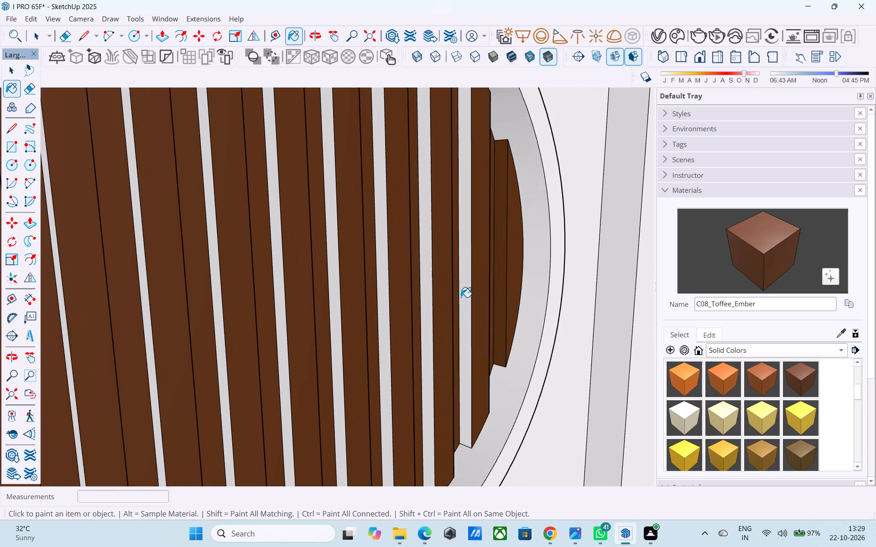
pyautogui.click(466, 294)
pyautogui.click(428, 293)
pyautogui.click(381, 303)
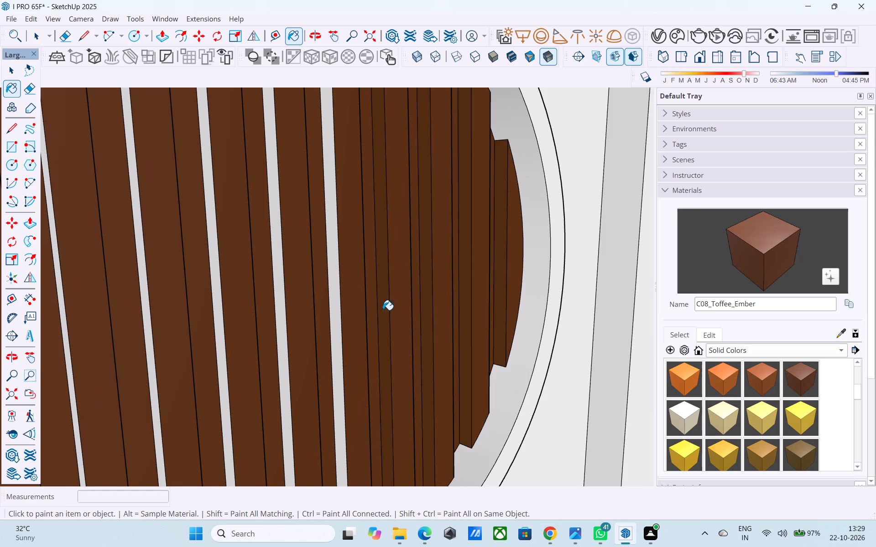
# Paint the left-facing sides of the other six slats, across to the upper circular window's left edge, with C08_Toffee_Ember.
pyautogui.keyDown('shift'); pyautogui.moveTo(382, 315); pyautogui.dragTo(435, 263, button='middle'); pyautogui.keyUp('shift')
pyautogui.click(392, 282)
pyautogui.moveTo(388, 287); pyautogui.dragTo(439, 252, button='middle')
pyautogui.click(398, 268)
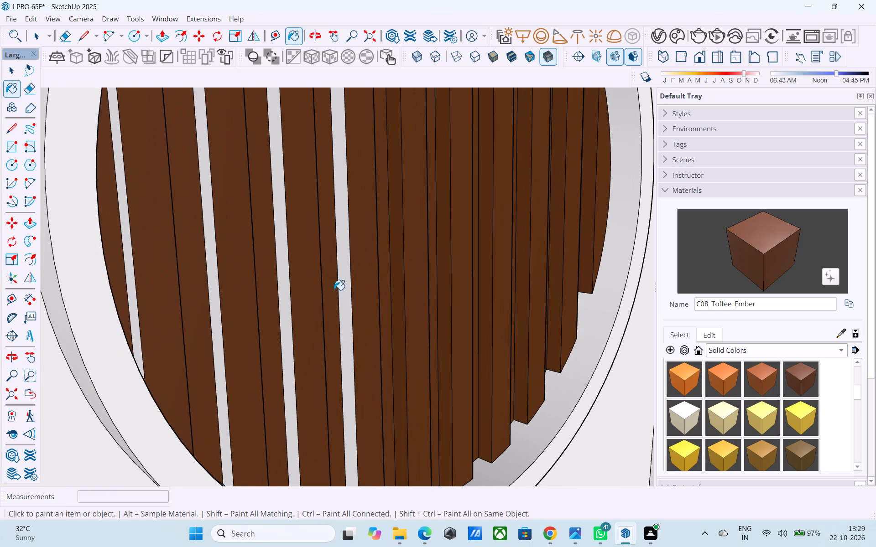
pyautogui.click(340, 287)
pyautogui.moveTo(342, 286); pyautogui.dragTo(388, 251, button='middle')
pyautogui.click(335, 272)
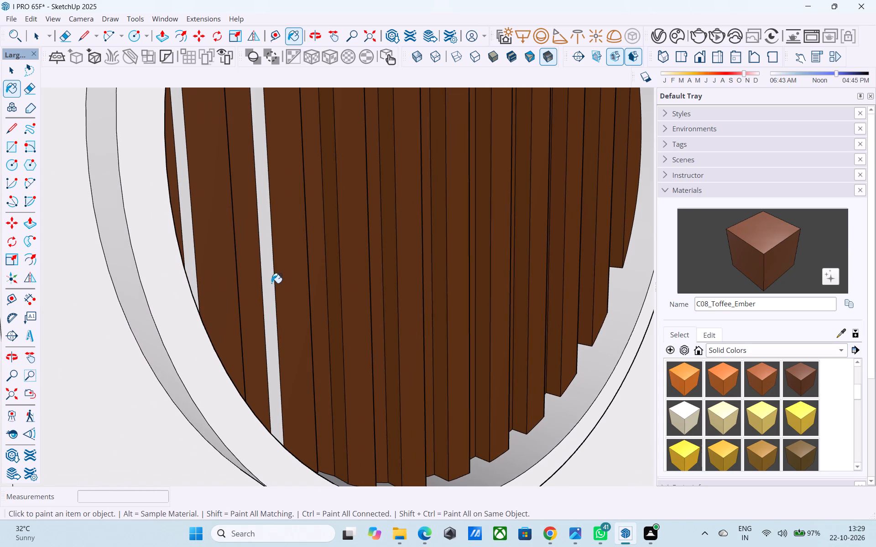
pyautogui.click(272, 283)
pyautogui.click(186, 229)
# Paint the inner face of the upper circular window's round frame with C08_Toffee_Ember.
pyautogui.scroll(-9, 235, 248)
pyautogui.moveTo(363, 289); pyautogui.dragTo(377, 312, button='middle')
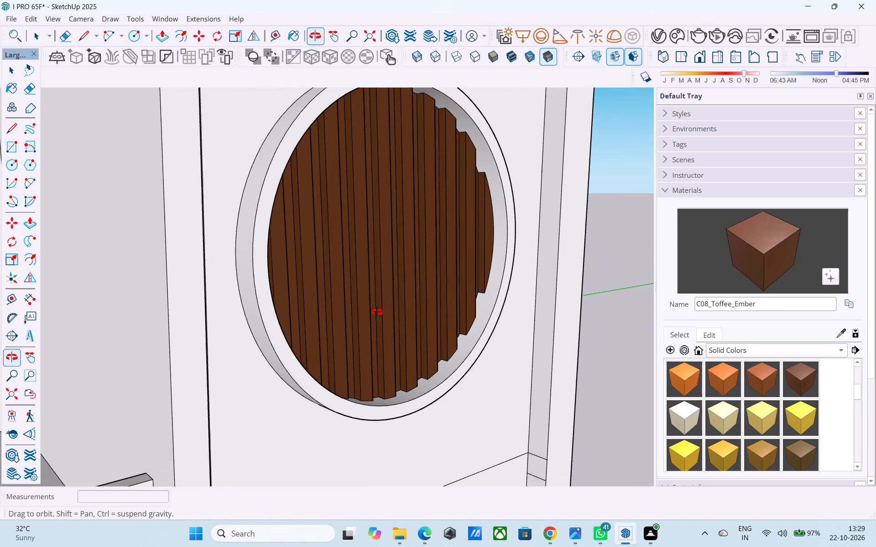
pyautogui.moveTo(377, 312); pyautogui.dragTo(367, 310, button='middle')
pyautogui.click(510, 224)
pyautogui.moveTo(496, 233); pyautogui.dragTo(196, 274, button='middle')
pyautogui.scroll(1, 203, 250)
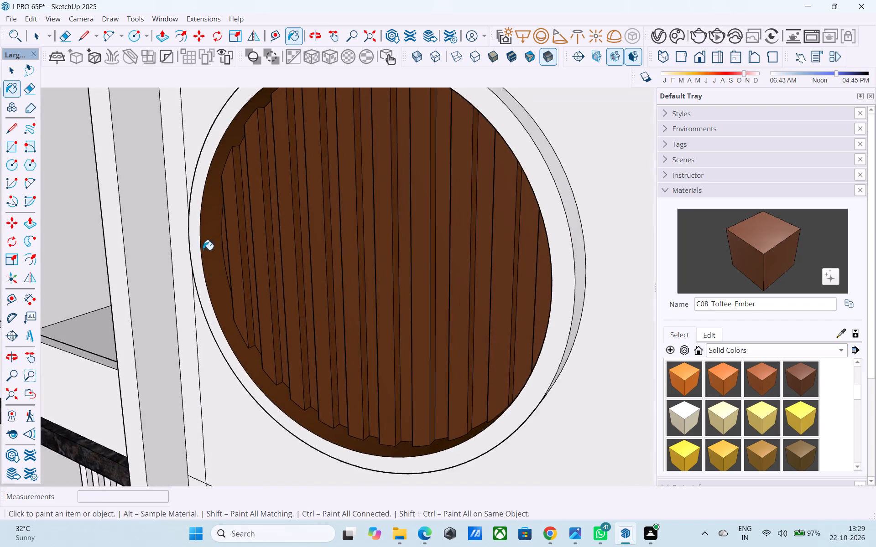
# Review the painted upper circular window and the finishes across the whole facade from several angles.
pyautogui.scroll(-3, 206, 251)
pyautogui.keyDown('shift'); pyautogui.moveTo(210, 281); pyautogui.dragTo(355, 246, button='middle'); pyautogui.keyUp('shift')
pyautogui.scroll(-2, 351, 225)
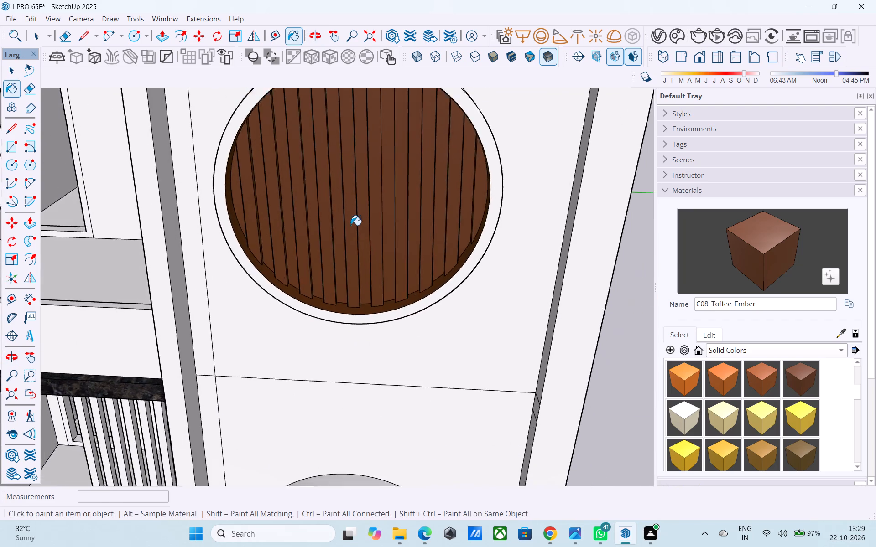
pyautogui.scroll(-13, 351, 225)
pyautogui.keyDown('shift'); pyautogui.moveTo(344, 304); pyautogui.dragTo(395, 235, button='middle'); pyautogui.keyUp('shift')
pyautogui.scroll(-3, 377, 316)
pyautogui.keyDown('shift'); pyautogui.moveTo(370, 325); pyautogui.dragTo(395, 254, button='middle'); pyautogui.keyUp('shift')
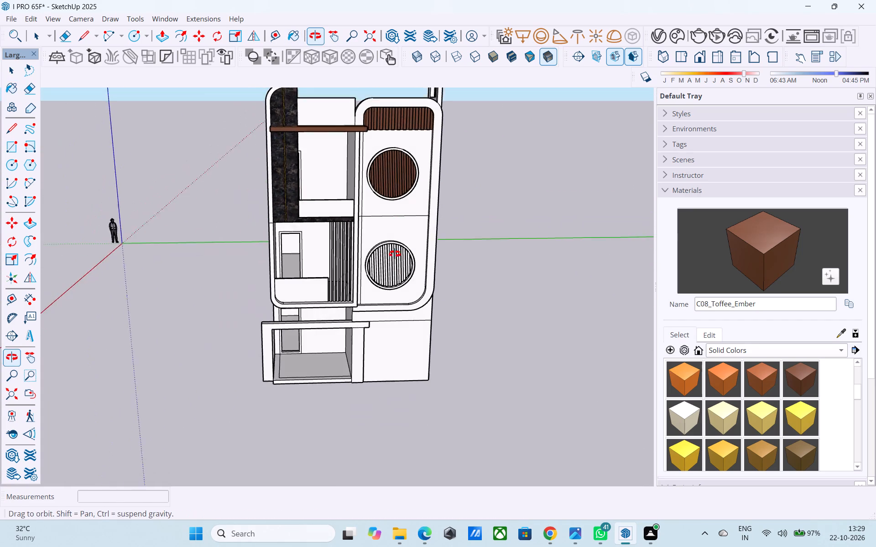
pyautogui.keyDown('shift'); pyautogui.moveTo(395, 254); pyautogui.dragTo(449, 234, button='middle'); pyautogui.keyUp('shift')
pyautogui.moveTo(409, 257); pyautogui.dragTo(436, 300, button='middle')
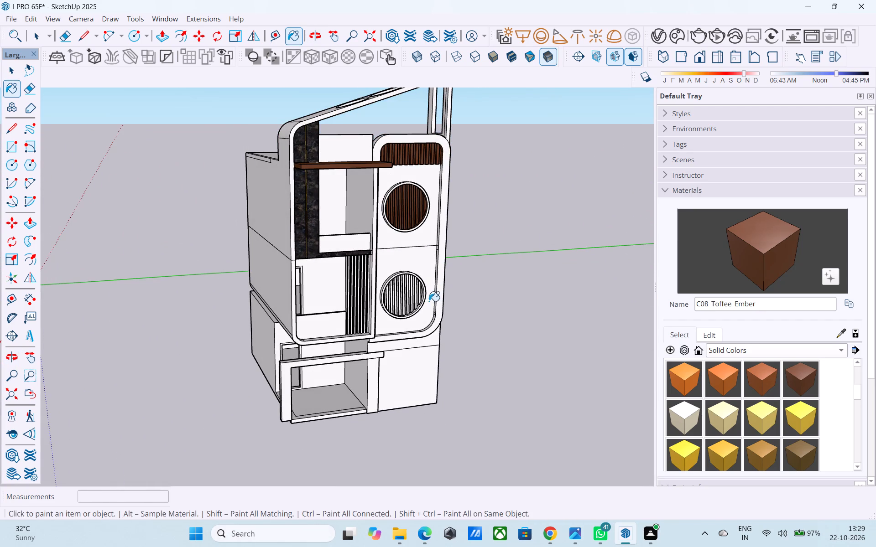
pyautogui.keyDown('shift'); pyautogui.moveTo(430, 304); pyautogui.dragTo(474, 337, button='middle'); pyautogui.keyUp('shift')
pyautogui.scroll(5, 474, 337)
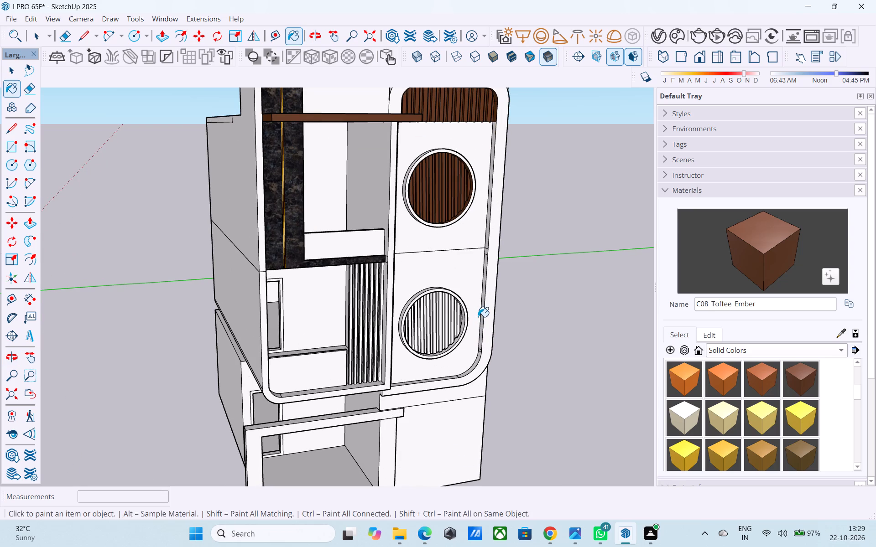
pyautogui.scroll(-5, 478, 317)
pyautogui.keyDown('shift'); pyautogui.moveTo(453, 359); pyautogui.dragTo(485, 299, button='middle'); pyautogui.keyUp('shift')
pyautogui.moveTo(479, 294); pyautogui.dragTo(458, 272, button='middle')
pyautogui.moveTo(457, 263); pyautogui.dragTo(482, 324, button='middle')
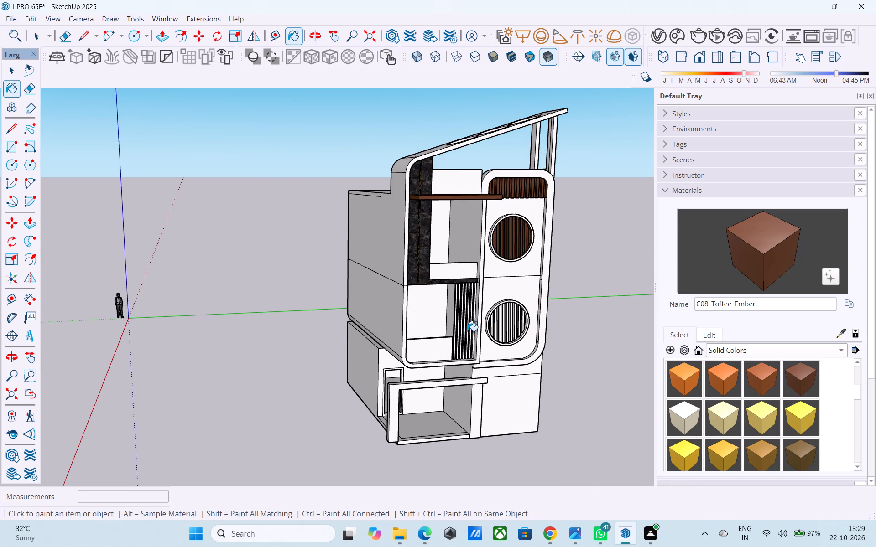
# Paint the fronts of all ten slats in the lower circular window with C08_Toffee_Ember.
pyautogui.scroll(7, 467, 331)
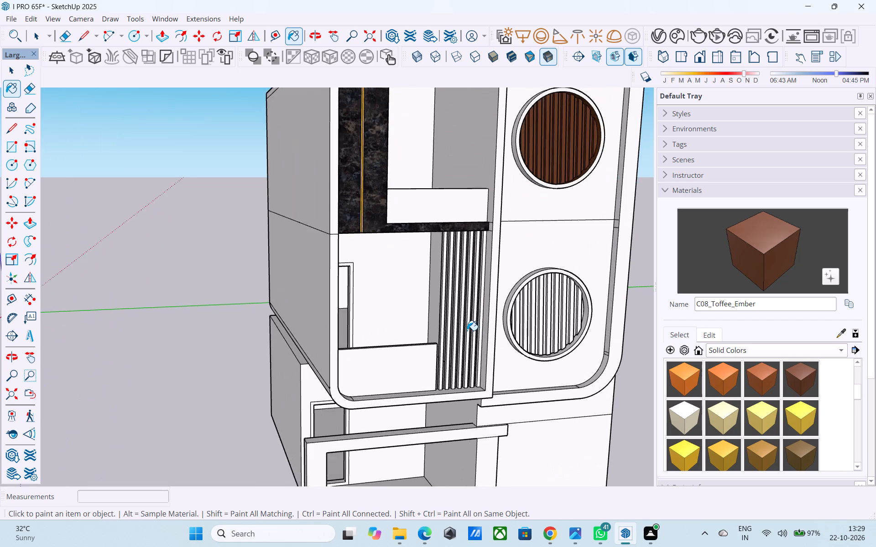
pyautogui.scroll(6, 467, 330)
pyautogui.moveTo(511, 321); pyautogui.dragTo(329, 343, button='middle')
pyautogui.scroll(8, 483, 327)
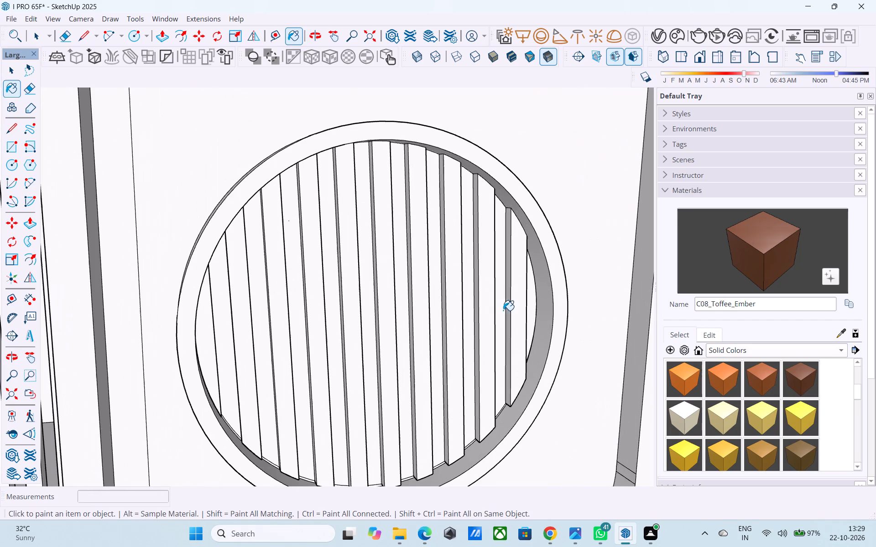
pyautogui.click(518, 304)
pyautogui.click(489, 294)
pyautogui.click(458, 293)
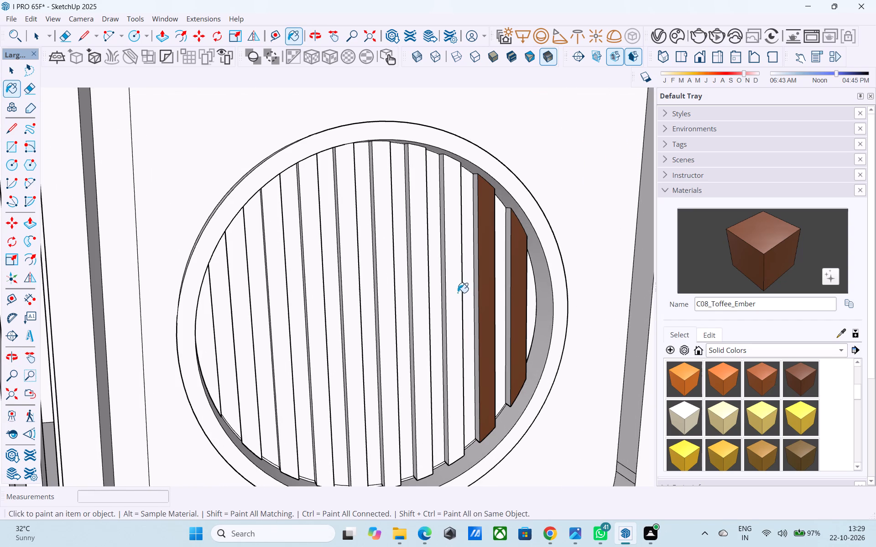
pyautogui.click(422, 292)
pyautogui.click(386, 295)
pyautogui.click(355, 301)
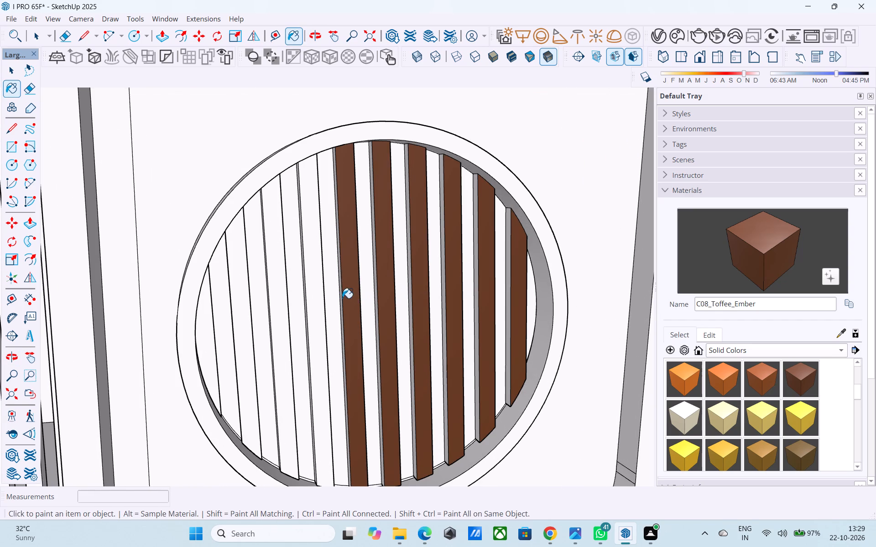
pyautogui.click(320, 306)
pyautogui.click(278, 318)
pyautogui.click(247, 323)
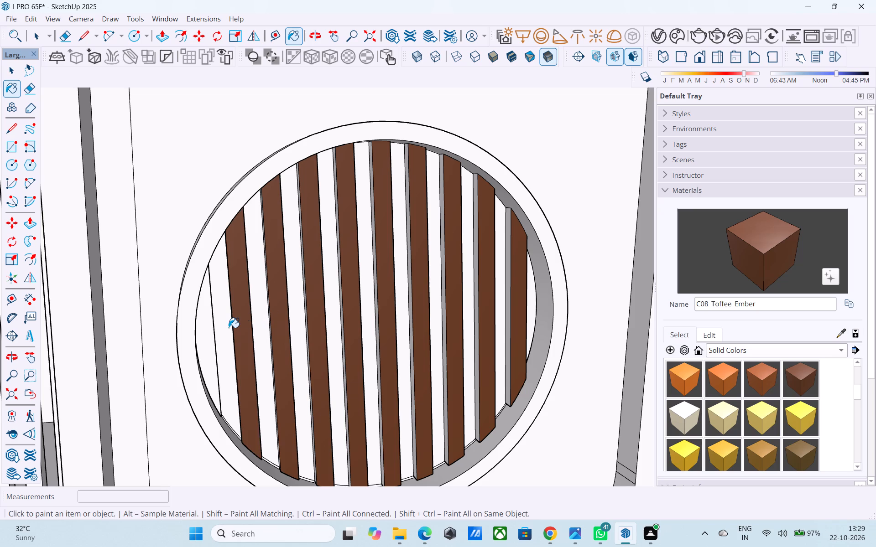
pyautogui.click(209, 334)
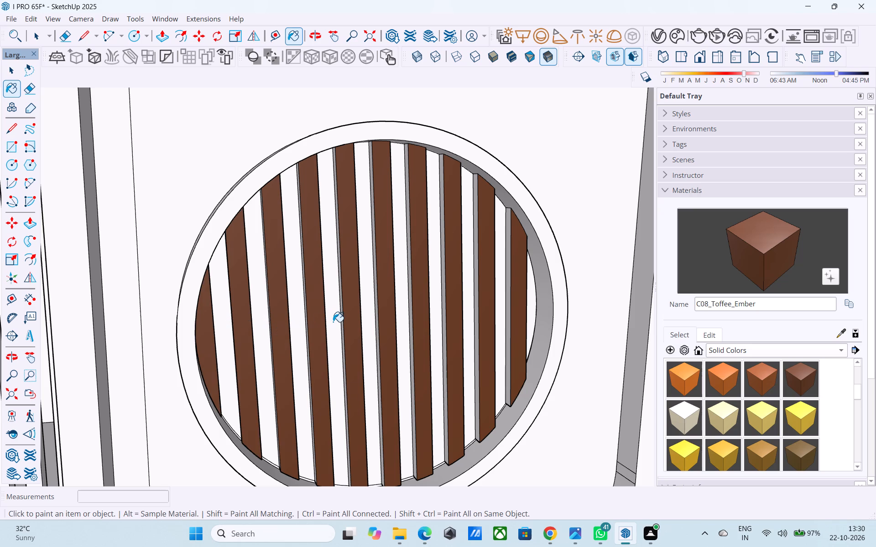
# Paint the recessed strips between the second and fifth slats from the lower circular window's left edge, plus the fourth slat's left-facing side, with C08_Toffee_Ember.
pyautogui.scroll(-4, 353, 316)
pyautogui.moveTo(353, 316); pyautogui.dragTo(365, 308, button='middle')
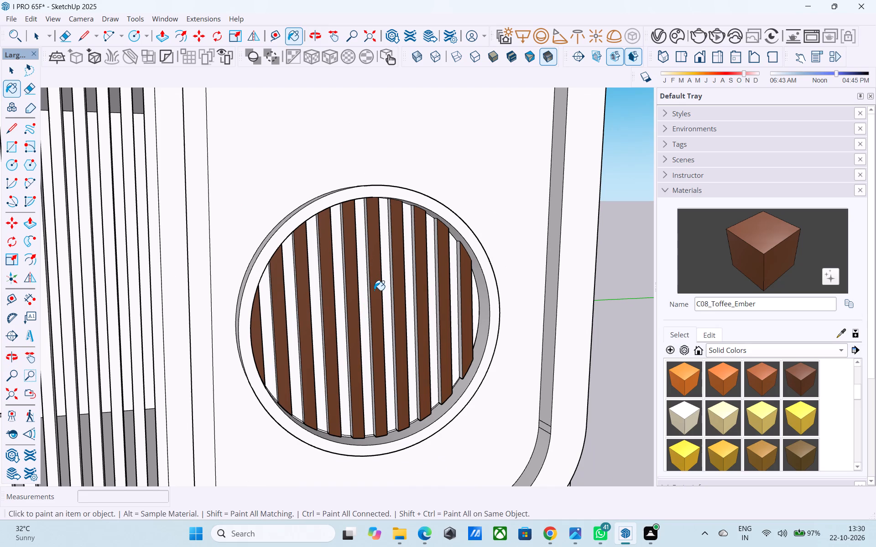
pyautogui.scroll(-5, 374, 294)
pyautogui.moveTo(374, 294); pyautogui.dragTo(438, 254, button='middle')
pyautogui.moveTo(437, 255); pyautogui.dragTo(432, 291, button='middle')
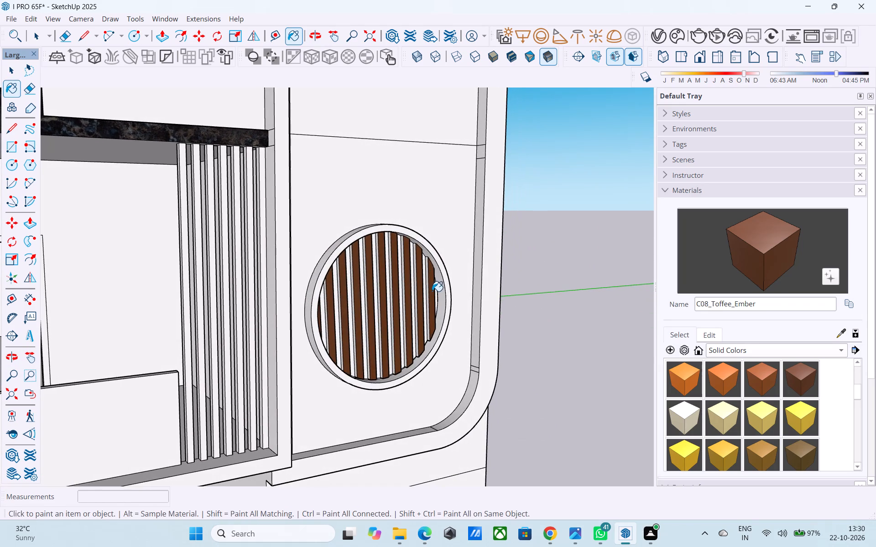
pyautogui.scroll(-3, 432, 291)
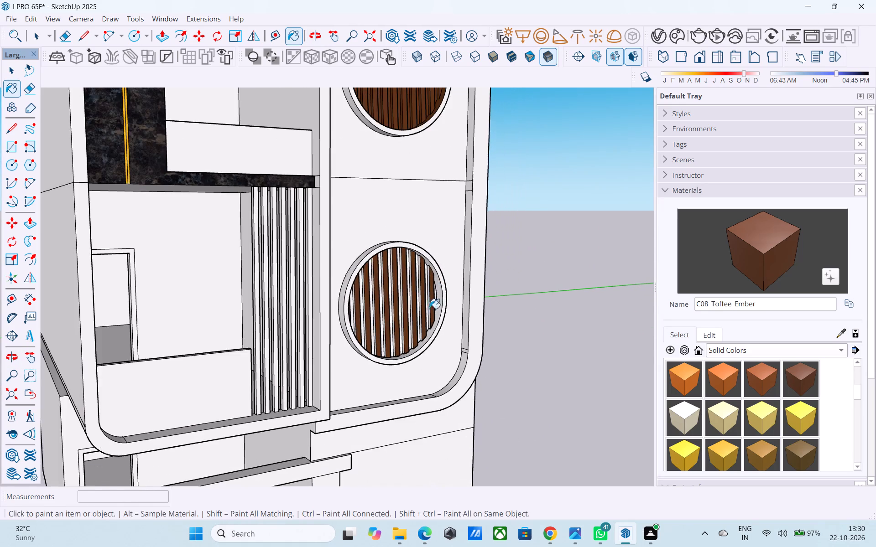
pyautogui.moveTo(429, 309); pyautogui.dragTo(451, 277, button='middle')
pyautogui.scroll(16, 396, 322)
pyautogui.click(340, 328)
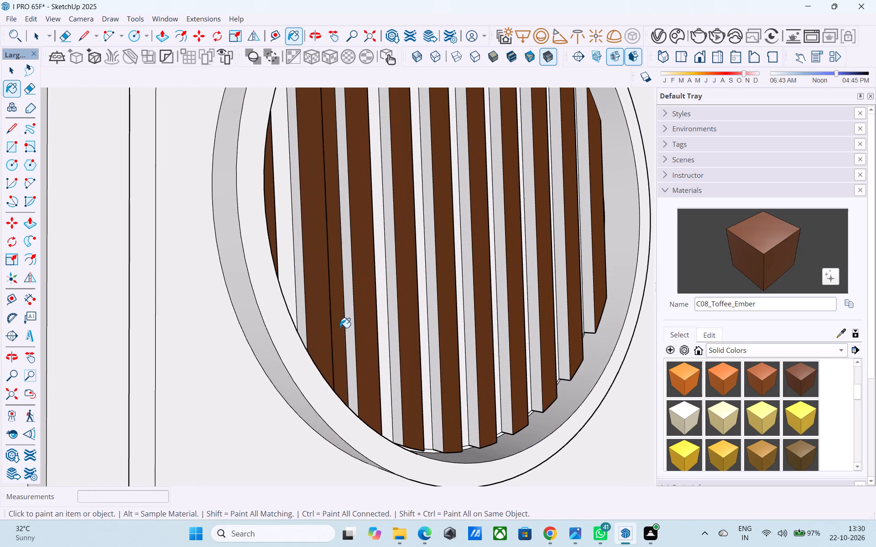
pyautogui.click(383, 329)
pyautogui.click(395, 317)
pyautogui.click(420, 310)
# Paint the recessed strips from the fifth slat to the right edge of the lower circular window with C08_Toffee_Ember.
pyautogui.moveTo(429, 307); pyautogui.dragTo(378, 321, button='middle')
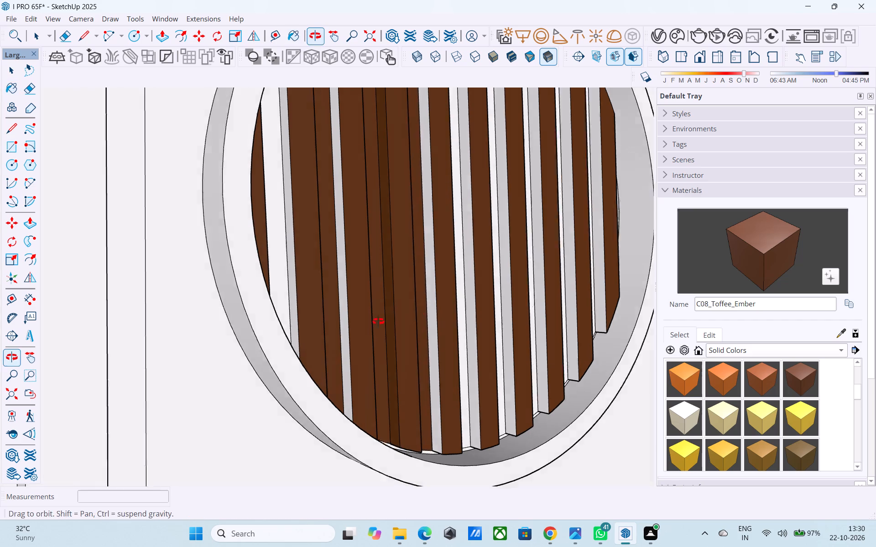
pyautogui.moveTo(378, 321); pyautogui.dragTo(360, 326, button='middle')
pyautogui.click(462, 305)
pyautogui.click(502, 285)
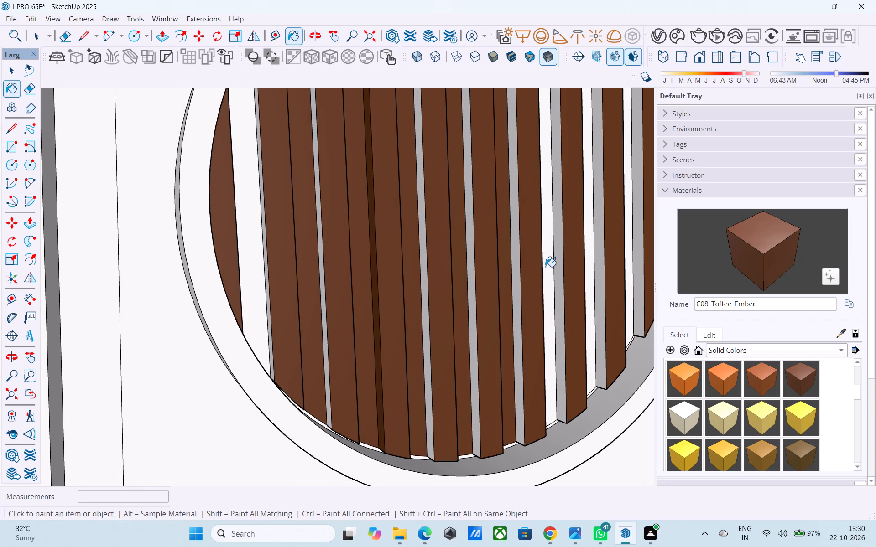
pyautogui.click(545, 267)
pyautogui.click(587, 253)
pyautogui.click(629, 236)
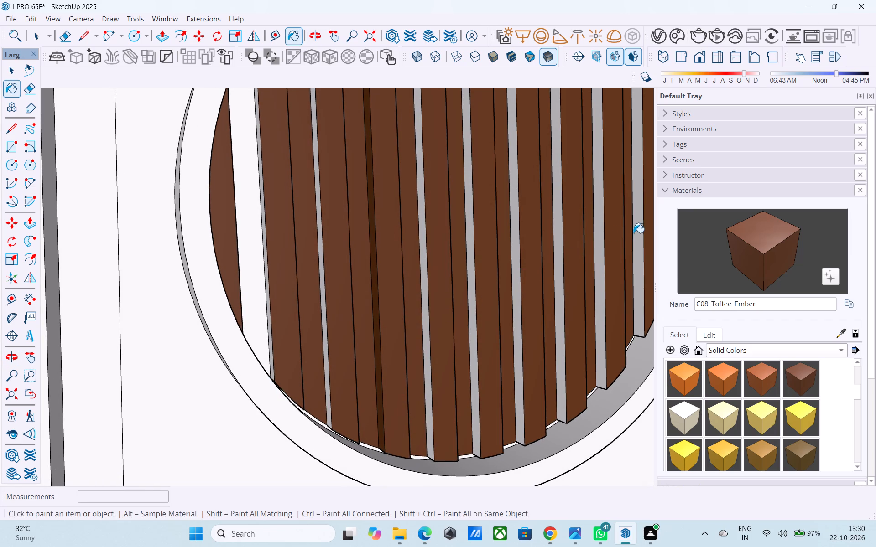
# Paint the left-facing sides of the lower circular window's middle and right-hand slats and its third slat from the left with C08_Toffee_Ember.
pyautogui.click(634, 233)
pyautogui.click(599, 254)
pyautogui.click(636, 232)
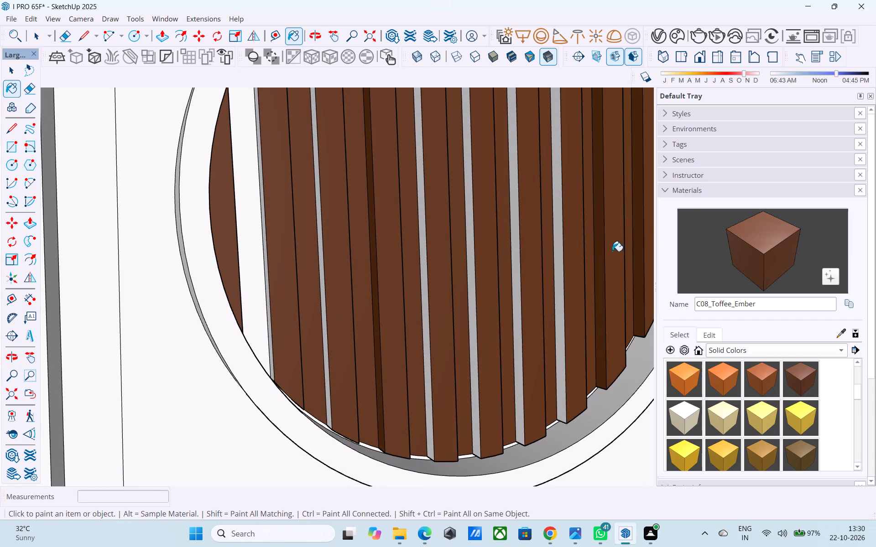
pyautogui.click(554, 261)
pyautogui.click(557, 262)
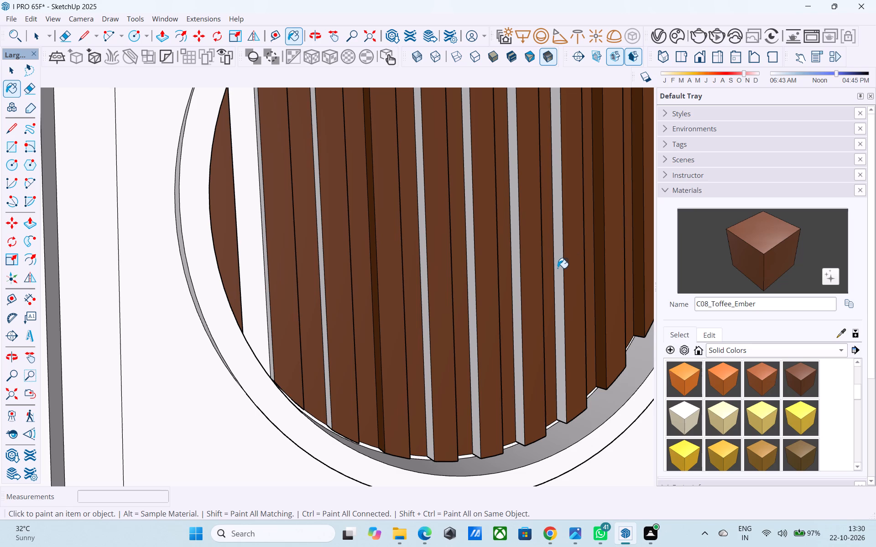
pyautogui.moveTo(557, 269); pyautogui.dragTo(568, 267, button='middle')
pyautogui.moveTo(560, 270); pyautogui.dragTo(556, 271)
pyautogui.click(556, 271)
pyautogui.click(517, 285)
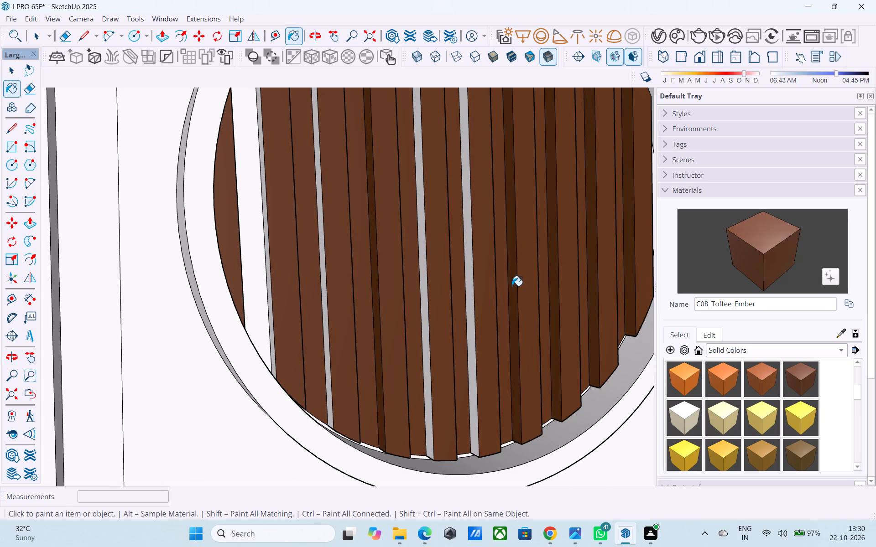
pyautogui.click(471, 293)
pyautogui.click(424, 299)
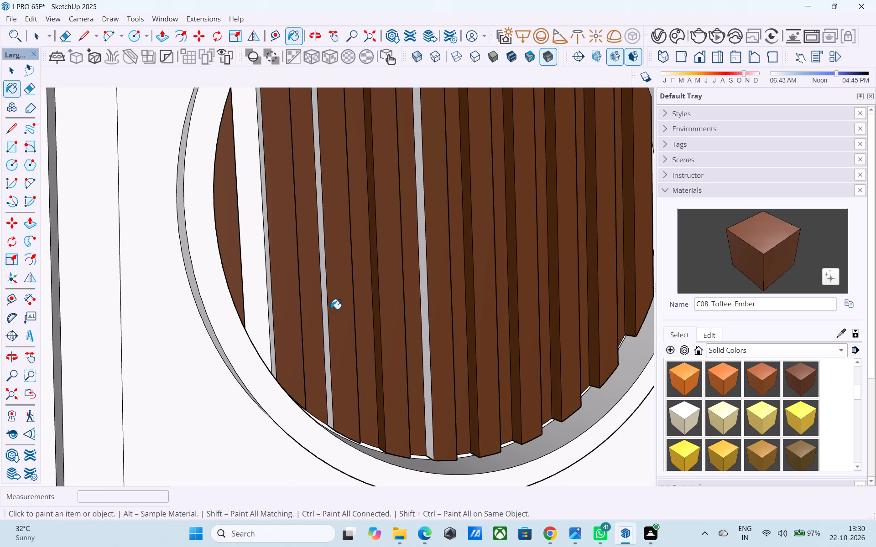
pyautogui.click(325, 307)
pyautogui.click(427, 294)
# Paint the leftmost recessed strip and the second slat's left-facing side in the lower circular window with C08_Toffee_Ember.
pyautogui.click(262, 296)
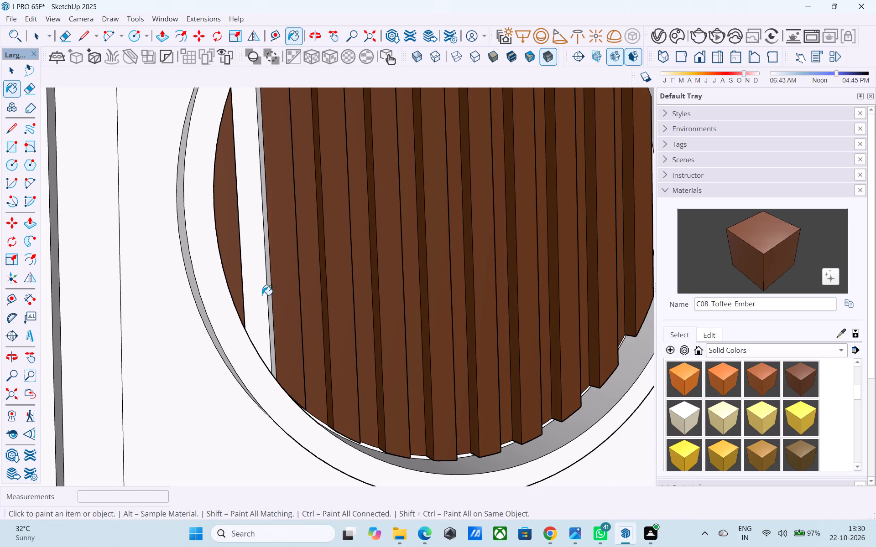
pyautogui.click(270, 288)
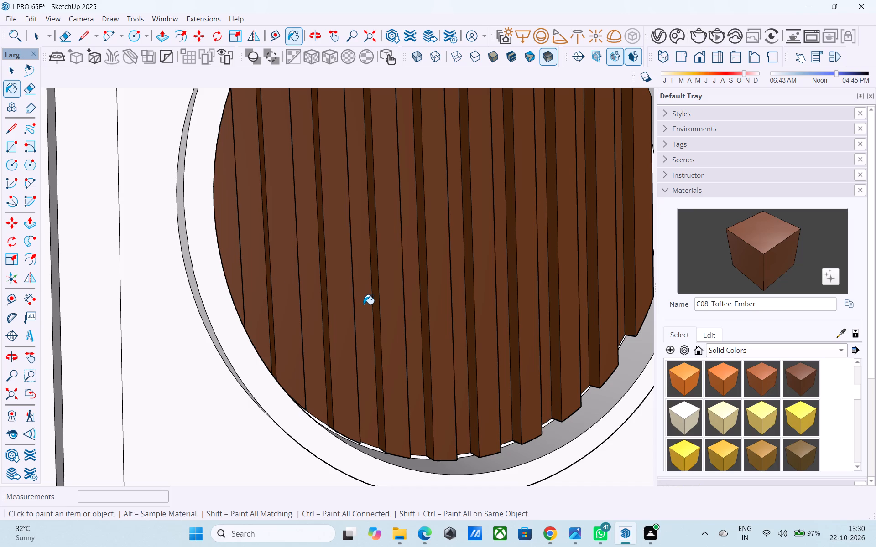
pyautogui.moveTo(421, 289); pyautogui.dragTo(419, 289, button='middle')
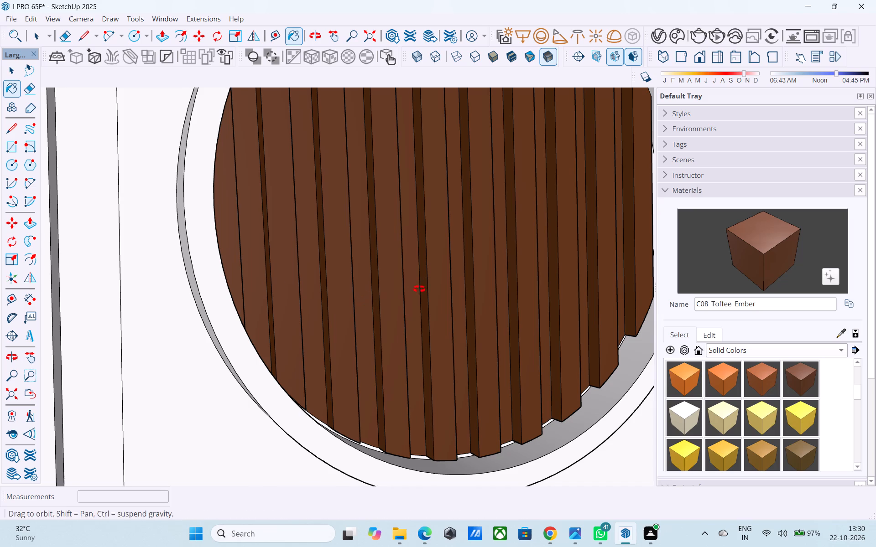
# Paint the lower circular window's recessed inner rim and the right-facing sides of its left-hand slats with C08_Toffee_Ember.
pyautogui.moveTo(419, 289); pyautogui.dragTo(400, 290, button='middle')
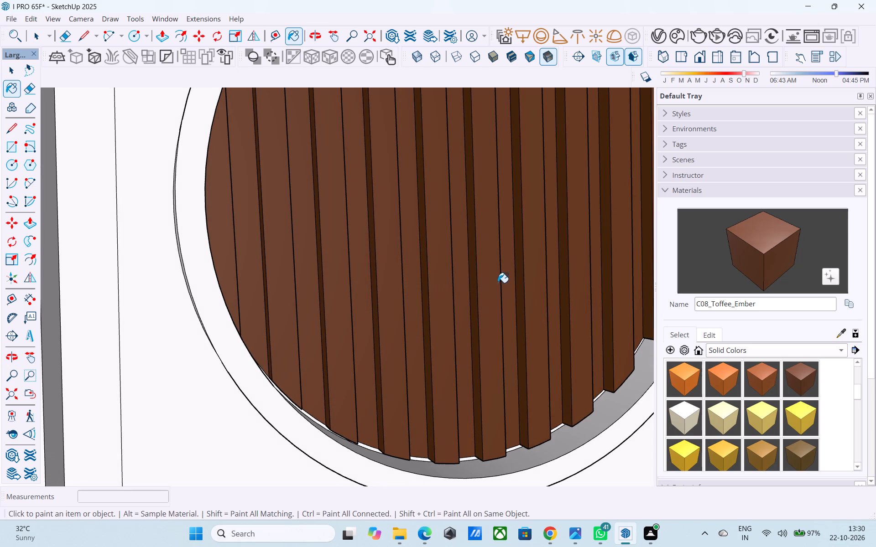
pyautogui.scroll(-5, 518, 276)
pyautogui.moveTo(521, 284); pyautogui.dragTo(264, 318, button='middle')
pyautogui.scroll(3, 276, 319)
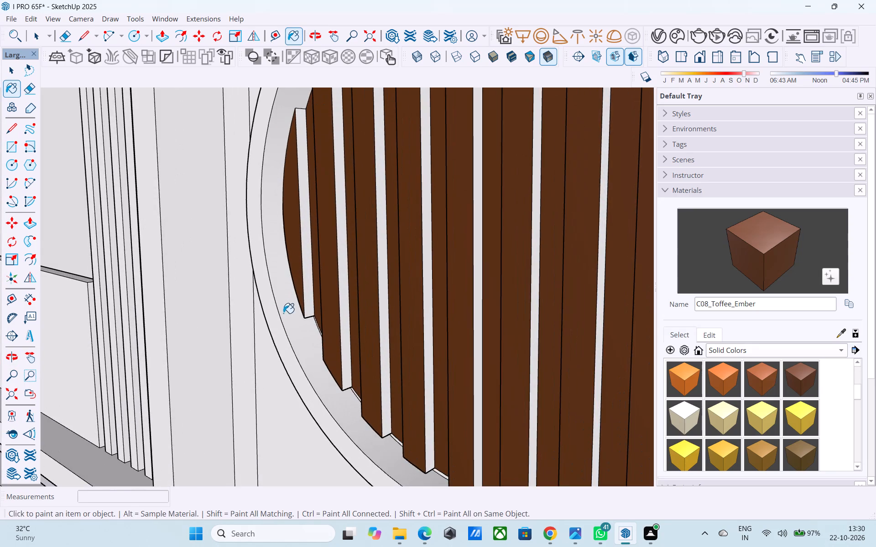
pyautogui.click(285, 311)
pyautogui.scroll(3, 299, 301)
pyautogui.click(313, 294)
pyautogui.click(361, 290)
pyautogui.scroll(-4, 316, 291)
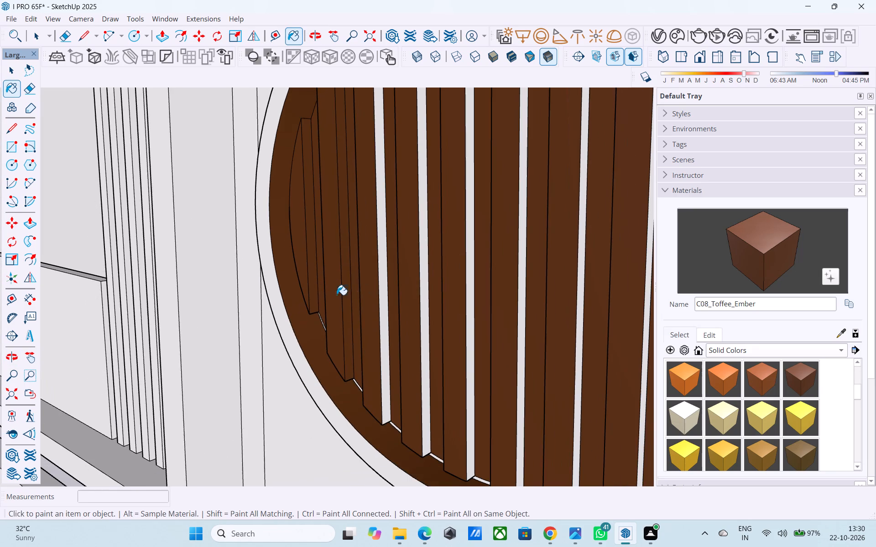
pyautogui.click(386, 288)
pyautogui.scroll(-5, 275, 297)
pyautogui.scroll(4, 374, 310)
pyautogui.click(359, 302)
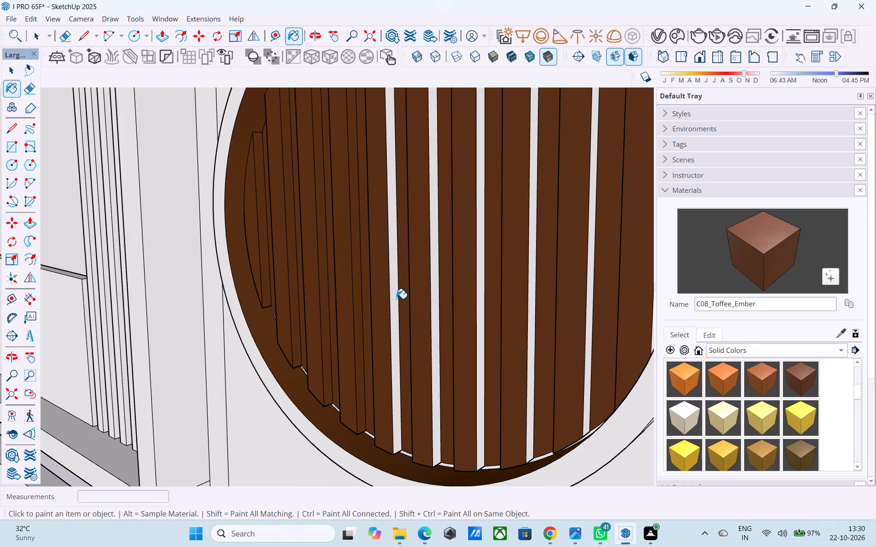
# Paint the right-facing sides of the lower circular window's remaining slats through to its right edge with C08_Toffee_Ember.
pyautogui.click(396, 297)
pyautogui.click(433, 293)
pyautogui.click(478, 283)
pyautogui.scroll(-4, 383, 287)
pyautogui.click(478, 284)
pyautogui.click(511, 284)
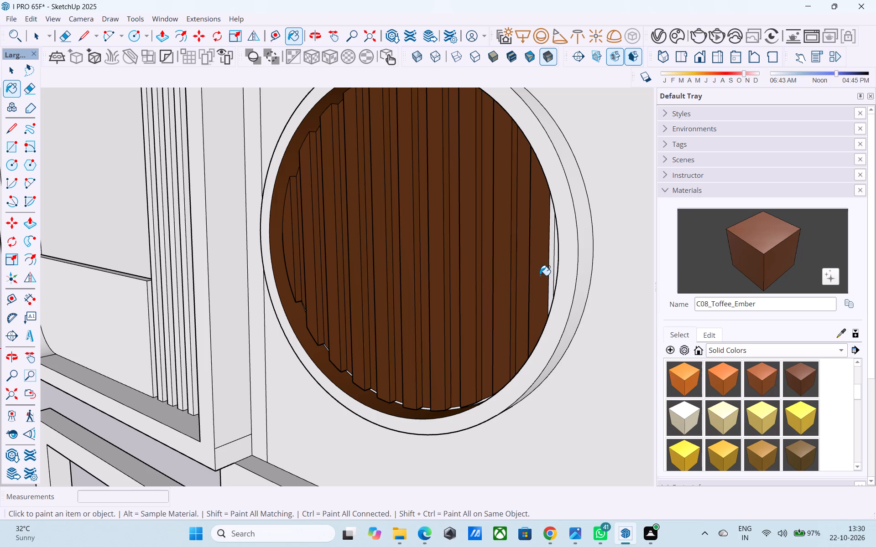
pyautogui.click(552, 257)
pyautogui.moveTo(548, 266); pyautogui.dragTo(626, 268, button='middle')
pyautogui.scroll(7, 574, 258)
pyautogui.click(562, 253)
# Paint the thin white edge strip exposed below the lower circular window's slats with C08_Toffee_Ember.
pyautogui.moveTo(561, 253); pyautogui.dragTo(682, 252, button='middle')
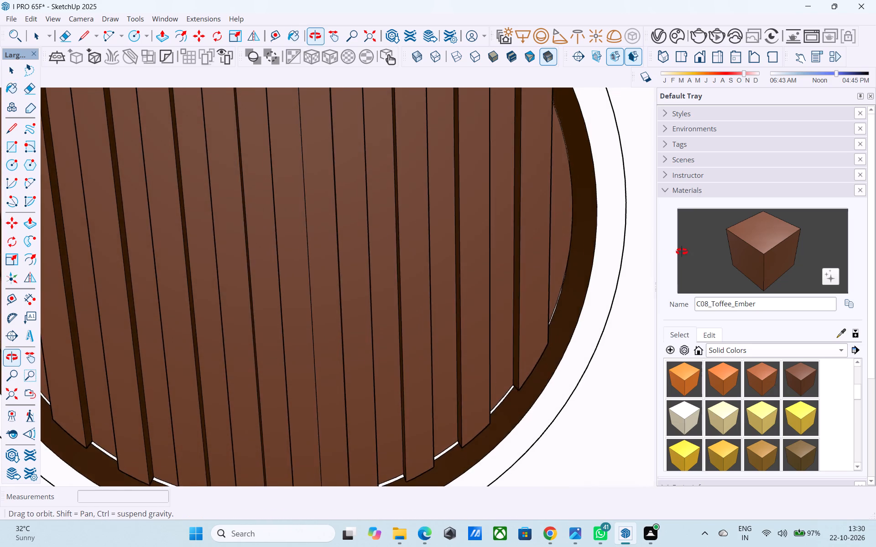
pyautogui.moveTo(682, 252); pyautogui.dragTo(680, 252, button='middle')
pyautogui.scroll(-8, 622, 271)
pyautogui.moveTo(542, 341); pyautogui.dragTo(453, 346, button='middle')
pyautogui.scroll(18, 414, 386)
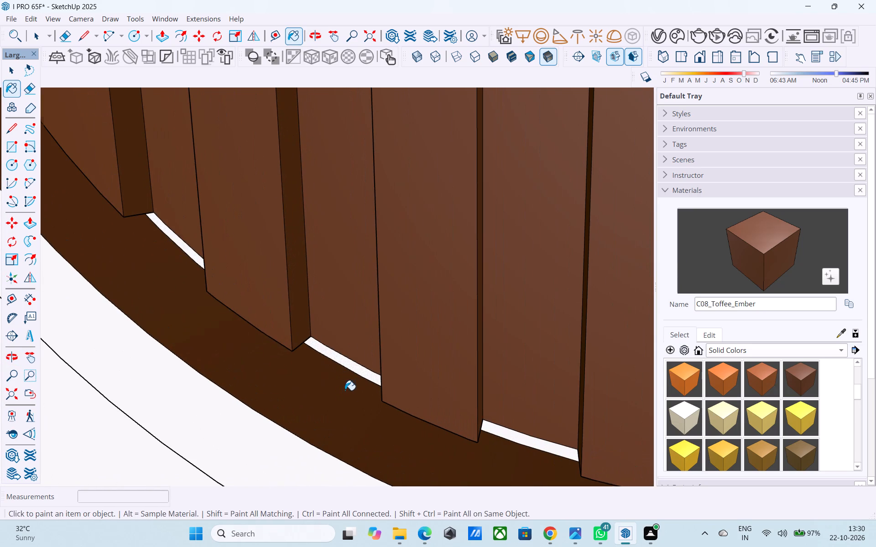
pyautogui.click(349, 366)
pyautogui.scroll(-20, 349, 366)
pyautogui.scroll(-1, 349, 366)
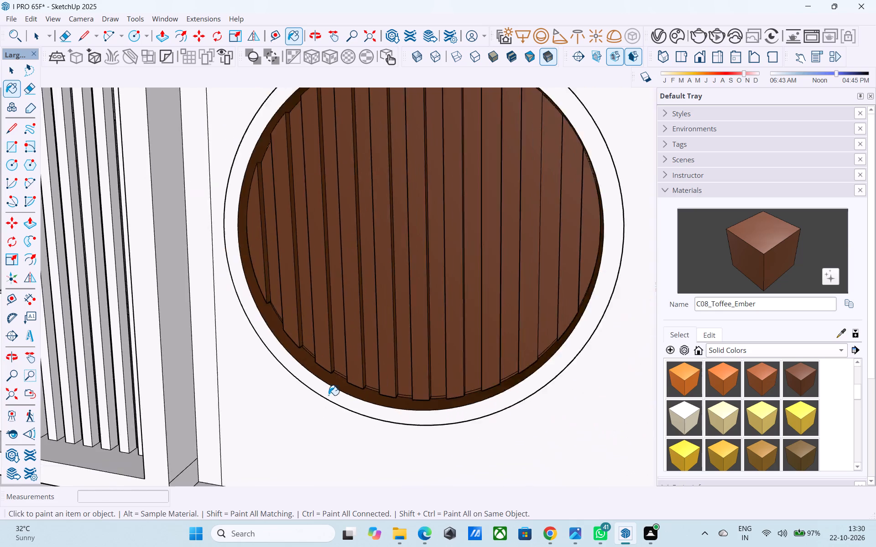
pyautogui.scroll(-2, 328, 395)
pyautogui.moveTo(328, 402); pyautogui.dragTo(411, 389, button='middle')
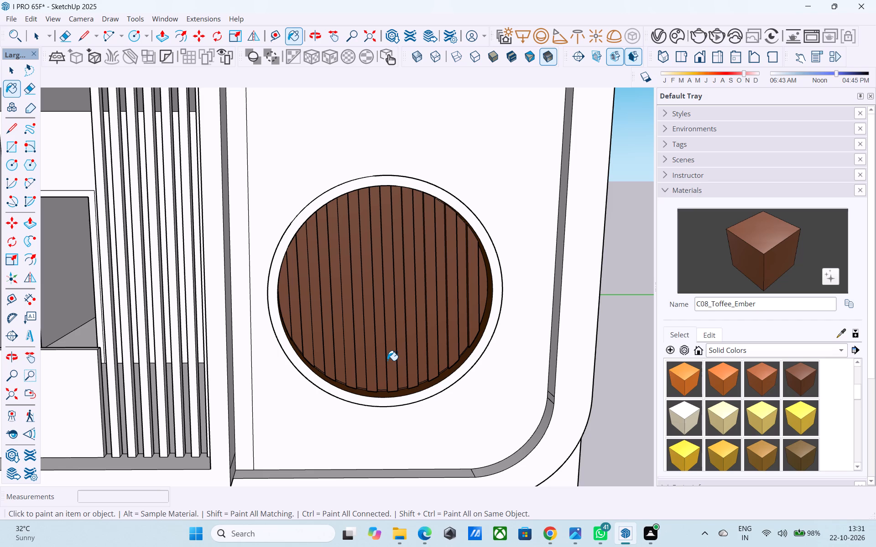
# Save the model.
pyautogui.scroll(-7, 361, 274)
pyautogui.moveTo(360, 295); pyautogui.dragTo(349, 284, button='middle')
pyautogui.press('space')
pyautogui.scroll(-4, 359, 258)
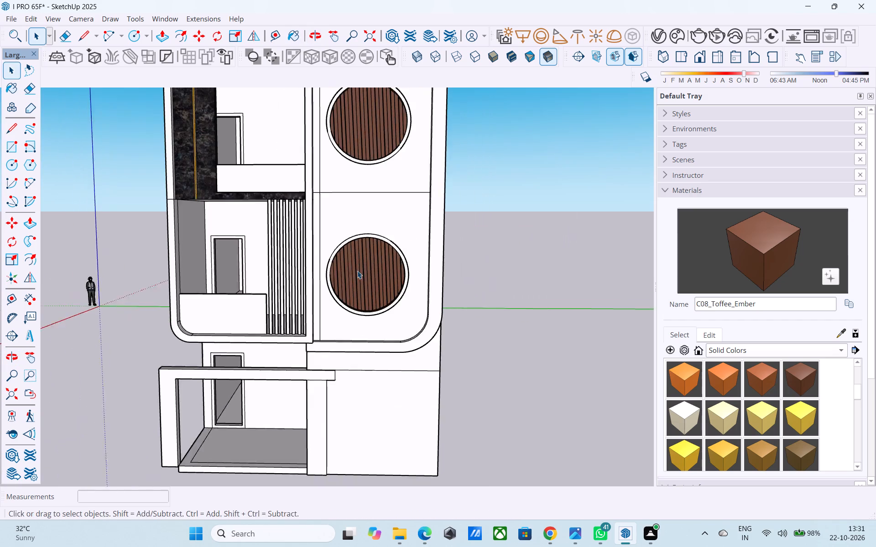
pyautogui.moveTo(357, 274); pyautogui.dragTo(367, 322, button='middle')
pyautogui.hotkey('ctrl', 's')
# Examine the whole facade, then the unpainted vertical slat screen beside the lower balcony.
pyautogui.scroll(-3, 369, 320)
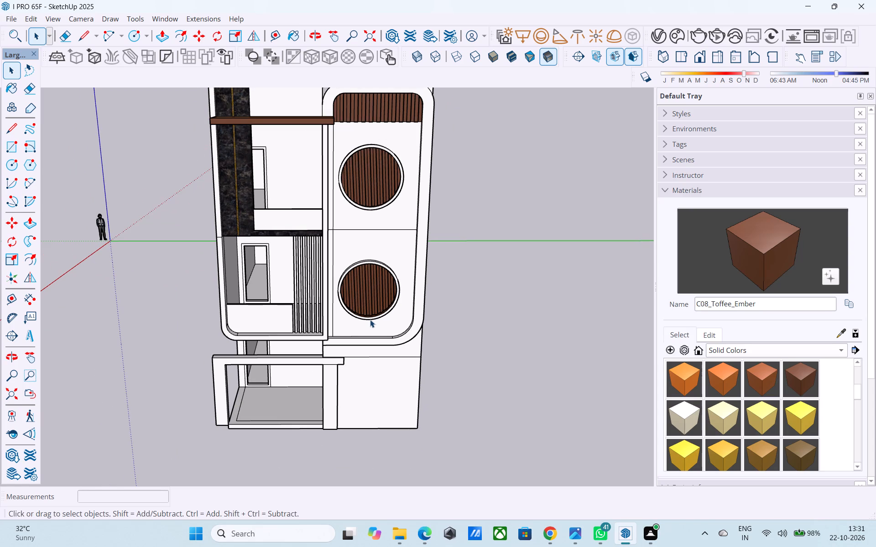
pyautogui.scroll(-7, 359, 350)
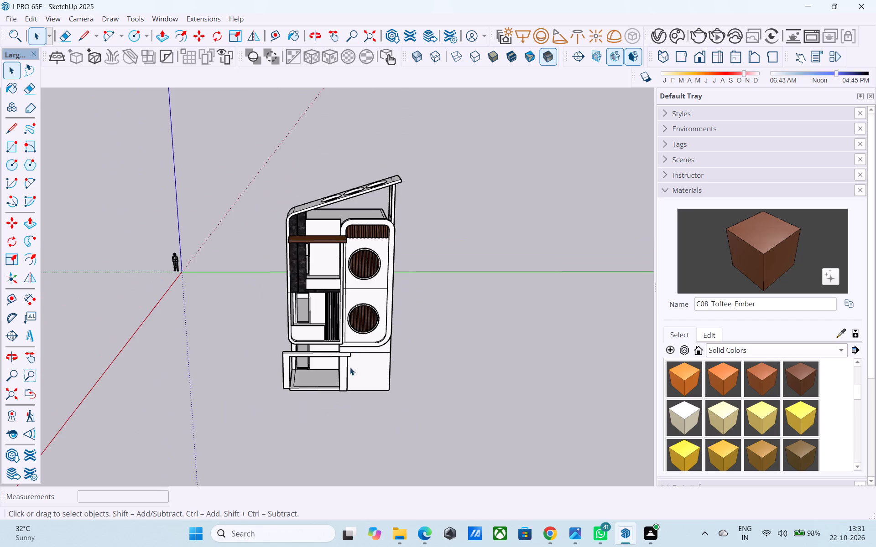
pyautogui.moveTo(350, 367); pyautogui.dragTo(353, 299, button='middle')
pyautogui.scroll(6, 346, 296)
pyautogui.moveTo(329, 307); pyautogui.dragTo(375, 288, button='middle')
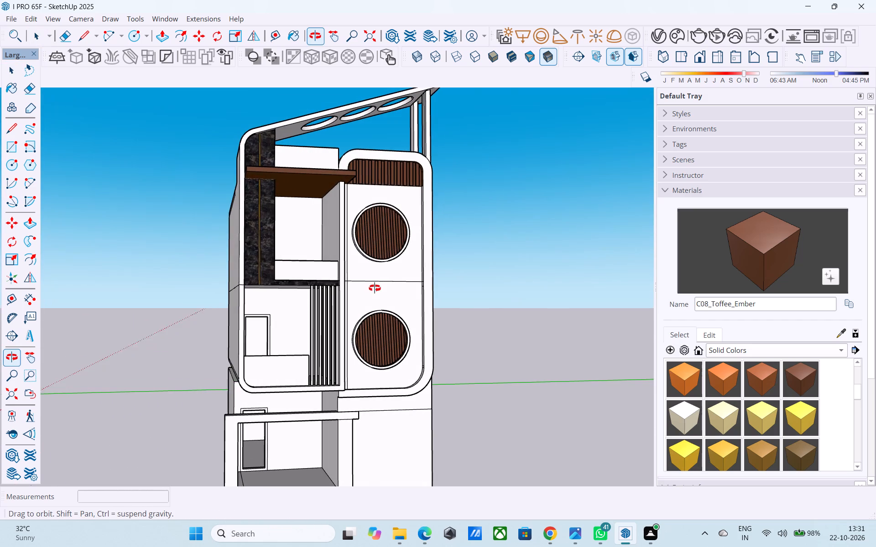
pyautogui.moveTo(375, 288); pyautogui.dragTo(375, 288, button='middle')
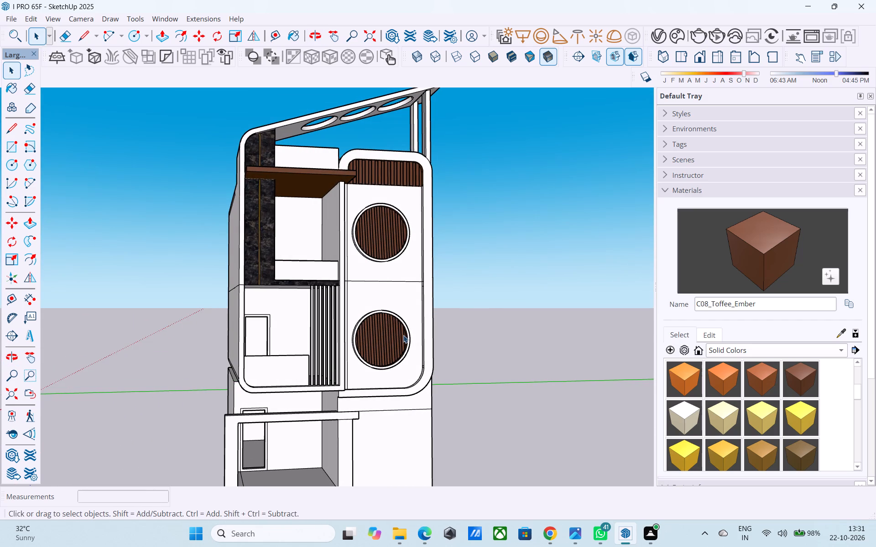
pyautogui.scroll(-4, 408, 324)
pyautogui.moveTo(320, 372); pyautogui.dragTo(384, 328, button='middle')
pyautogui.scroll(6, 337, 337)
pyautogui.moveTo(393, 300); pyautogui.dragTo(376, 371, button='middle')
pyautogui.scroll(3, 326, 288)
pyautogui.moveTo(341, 308); pyautogui.dragTo(328, 306, button='middle')
pyautogui.scroll(6, 338, 319)
pyautogui.moveTo(339, 321); pyautogui.dragTo(312, 304, button='middle')
pyautogui.scroll(-5, 311, 311)
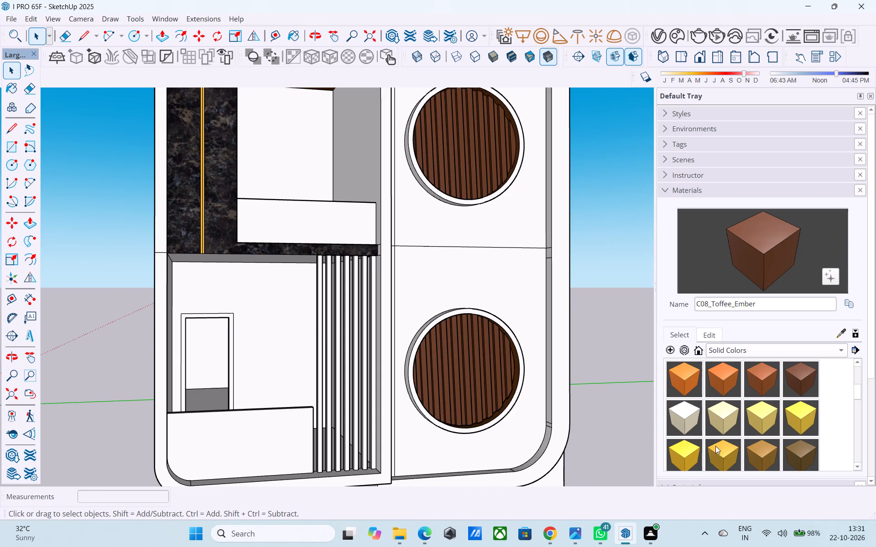
# Cancel overwriting the existing material file and save the model again.
pyautogui.moveTo(759, 454); pyautogui.dragTo(765, 455)
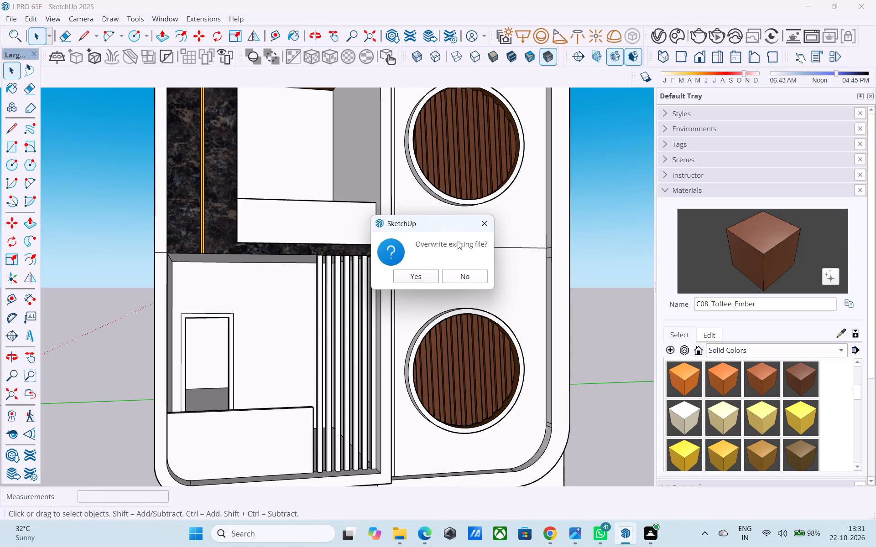
pyautogui.click(478, 224)
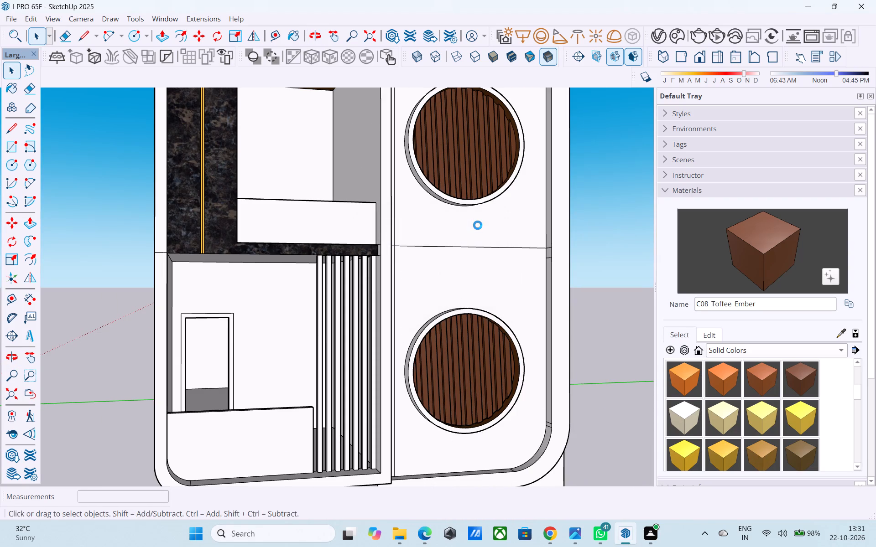
pyautogui.hotkey('ctrl', 's')
# Paint the fronts and left-facing sides of the four leftmost slats in the lower balcony screen with C04_Amber_Sunshine.
pyautogui.scroll(-5, 784, 424)
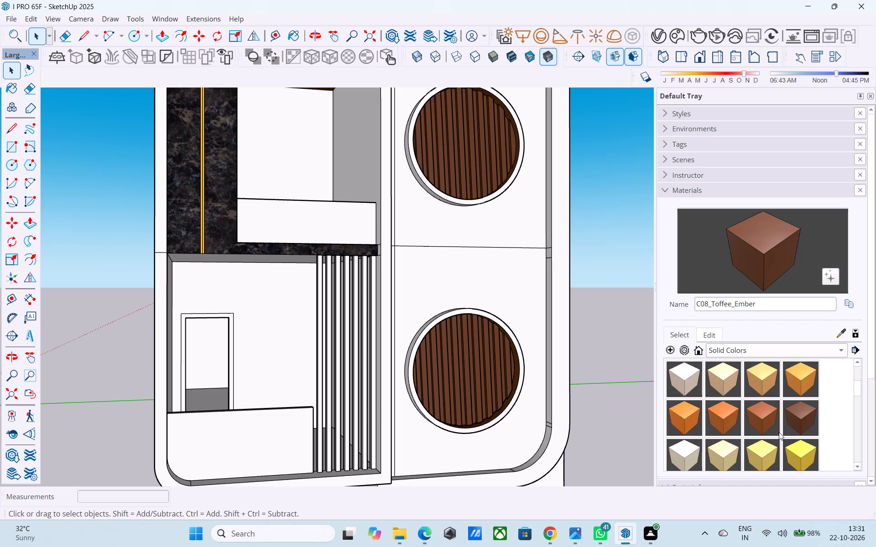
pyautogui.click(805, 376)
pyautogui.moveTo(319, 346); pyautogui.dragTo(406, 388, button='middle')
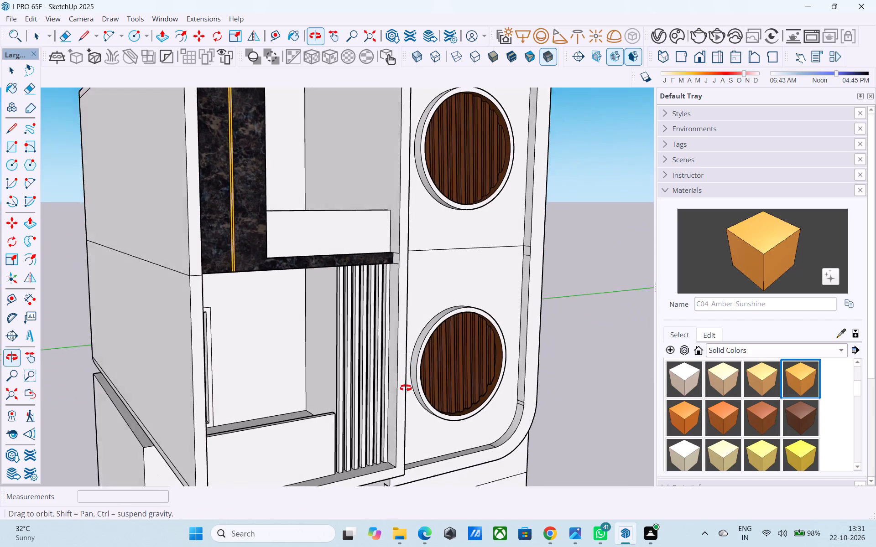
pyautogui.moveTo(406, 388); pyautogui.dragTo(410, 387, button='middle')
pyautogui.scroll(10, 366, 386)
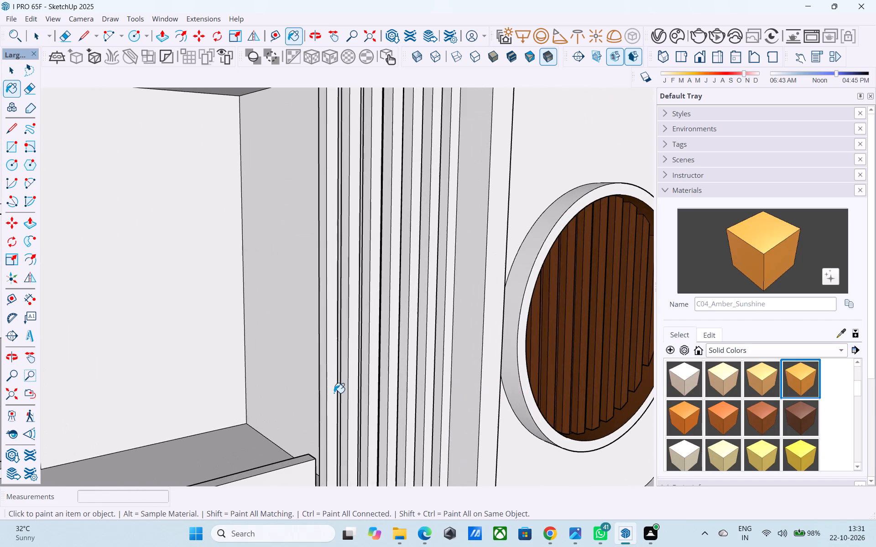
pyautogui.click(334, 392)
pyautogui.click(324, 387)
pyautogui.click(352, 375)
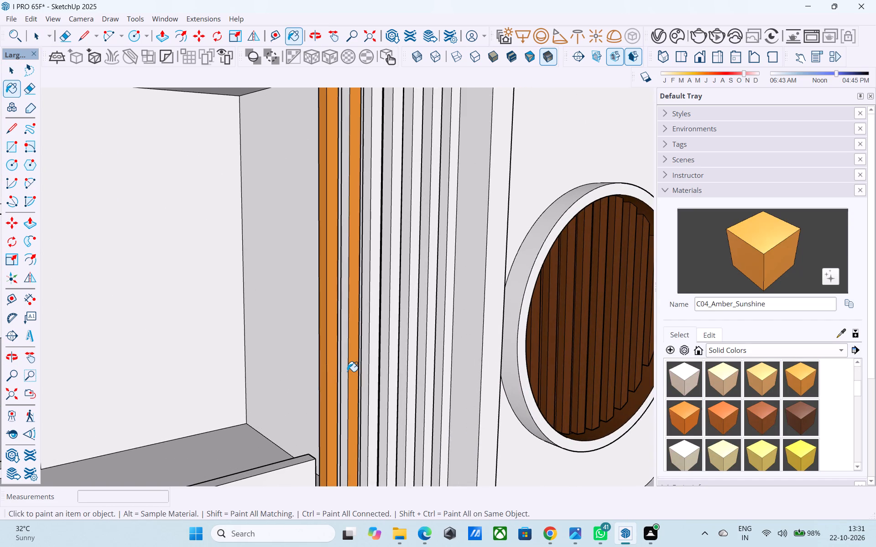
pyautogui.click(346, 371)
pyautogui.click(367, 365)
pyautogui.click(376, 365)
pyautogui.click(391, 355)
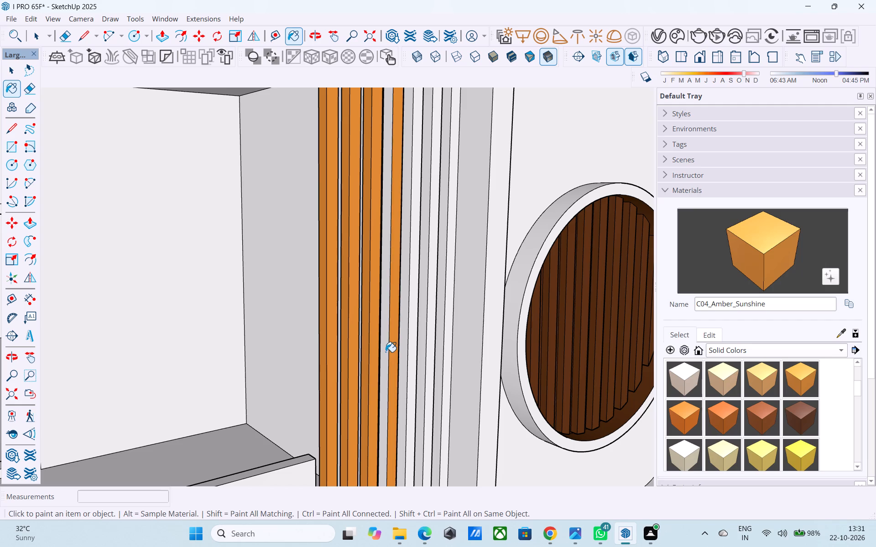
pyautogui.click(386, 352)
# Paint the fronts and left-facing sides of the lower balcony screen's remaining right-hand slats with C04_Amber_Sunshine.
pyautogui.click(406, 347)
pyautogui.click(412, 348)
pyautogui.click(421, 341)
pyautogui.click(427, 339)
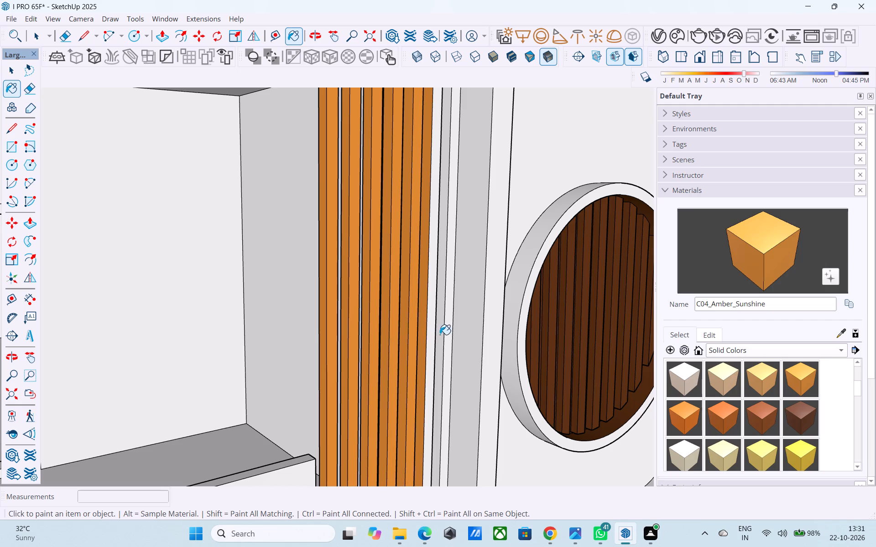
pyautogui.click(440, 335)
pyautogui.click(447, 334)
pyautogui.click(433, 336)
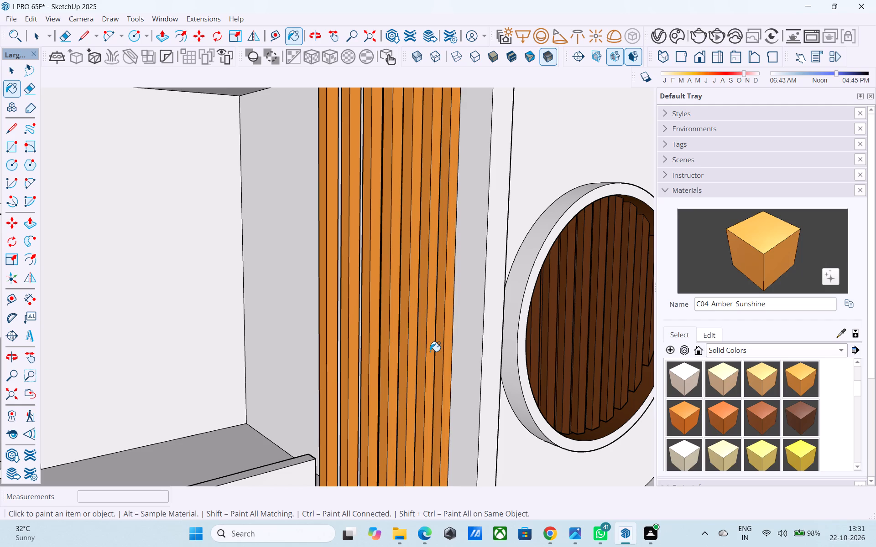
# Paint the right-facing sides of the two rightmost slats in the lower balcony screen with C04_Amber_Sunshine.
pyautogui.scroll(-4, 469, 342)
pyautogui.moveTo(469, 342); pyautogui.dragTo(364, 375, button='middle')
pyautogui.scroll(-5, 369, 369)
pyautogui.moveTo(393, 368); pyautogui.dragTo(331, 370, button='middle')
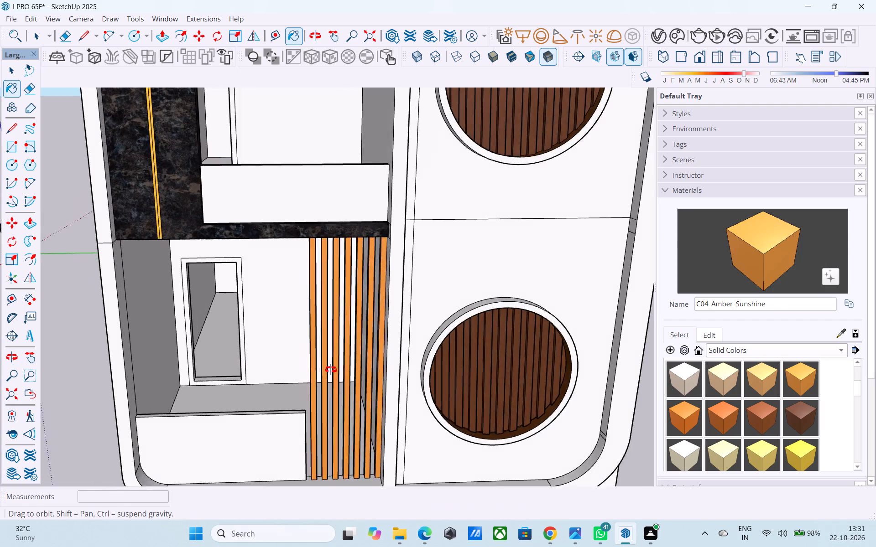
pyautogui.moveTo(331, 370); pyautogui.dragTo(228, 363, button='middle')
pyautogui.scroll(19, 355, 319)
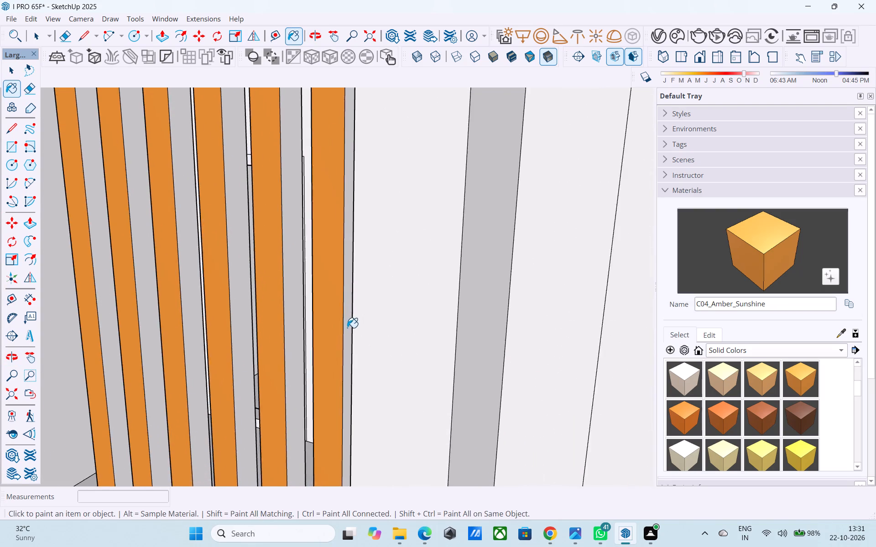
pyautogui.scroll(2, 347, 328)
pyautogui.click(346, 326)
pyautogui.click(245, 334)
pyautogui.click(271, 329)
pyautogui.scroll(-6, 326, 326)
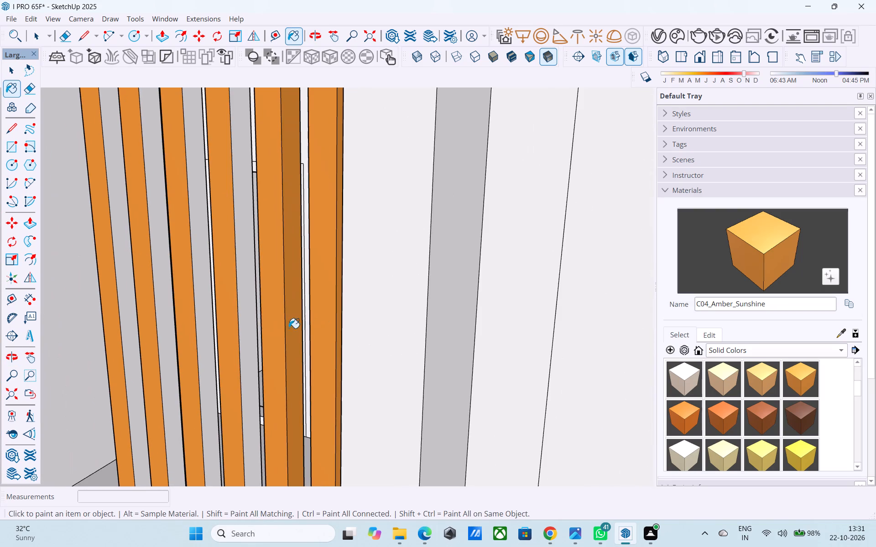
# Paint the right-facing sides of the remaining slats to the left in the lower balcony screen with C04_Amber_Sunshine.
pyautogui.click(252, 328)
pyautogui.click(199, 307)
pyautogui.click(163, 300)
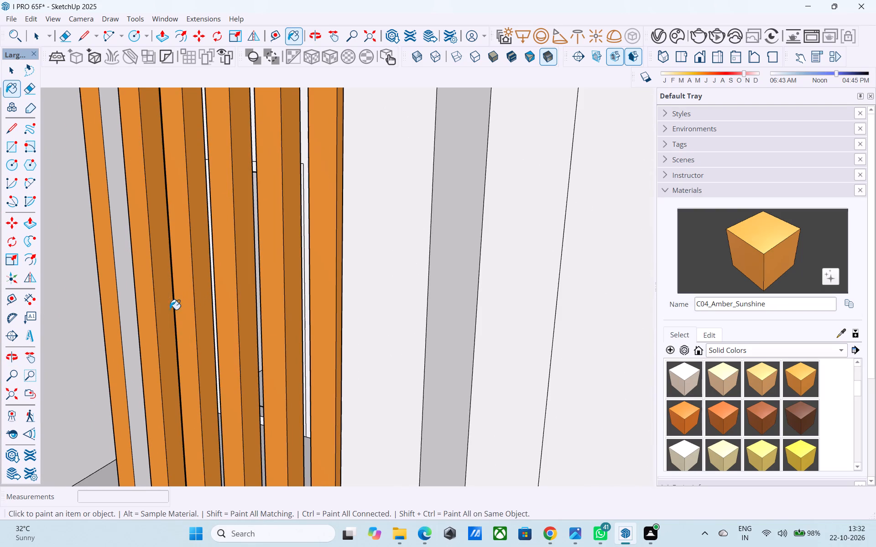
pyautogui.click(117, 290)
pyautogui.click(123, 293)
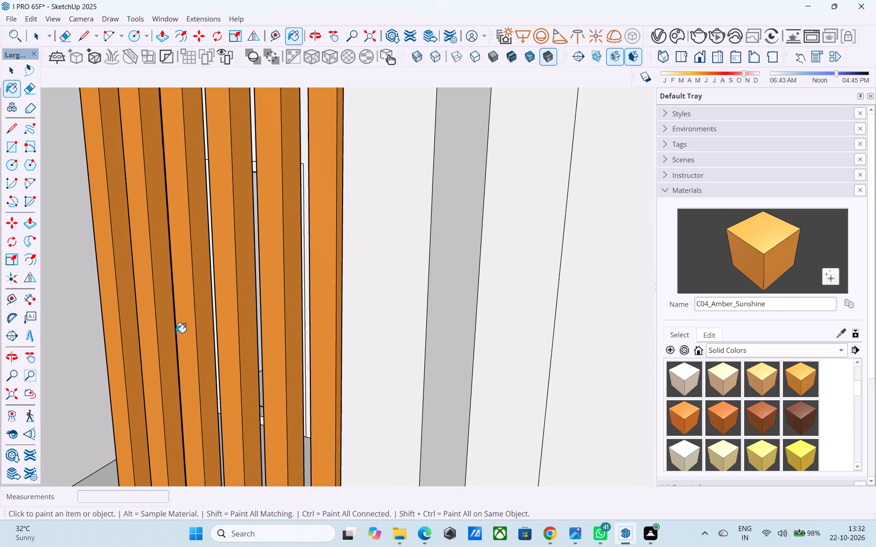
# Examine the amber balcony screen up close and within the whole facade from several angles.
pyautogui.scroll(-5, 222, 340)
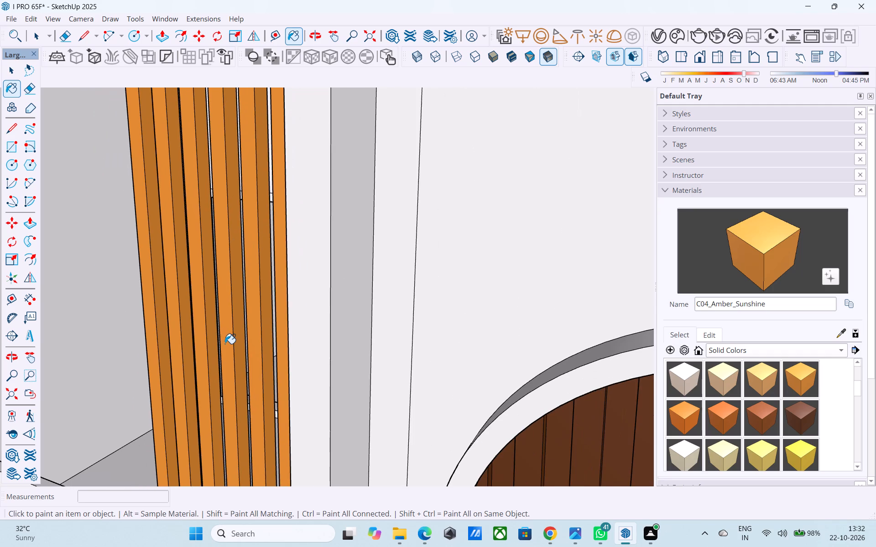
pyautogui.scroll(-11, 225, 344)
pyautogui.moveTo(245, 335); pyautogui.dragTo(297, 303, button='middle')
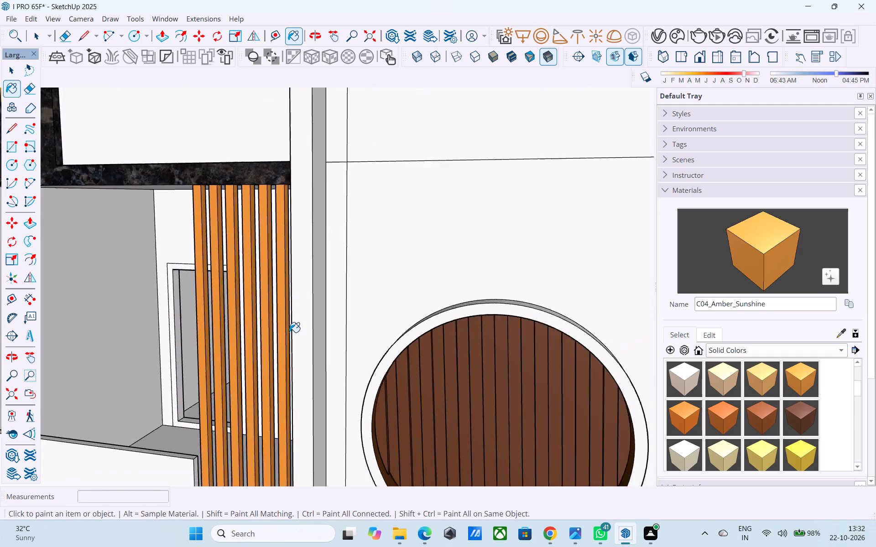
pyautogui.scroll(-7, 289, 332)
pyautogui.moveTo(281, 359); pyautogui.dragTo(353, 381, button='middle')
pyautogui.scroll(-6, 360, 391)
pyautogui.moveTo(333, 413); pyautogui.dragTo(345, 398, button='middle')
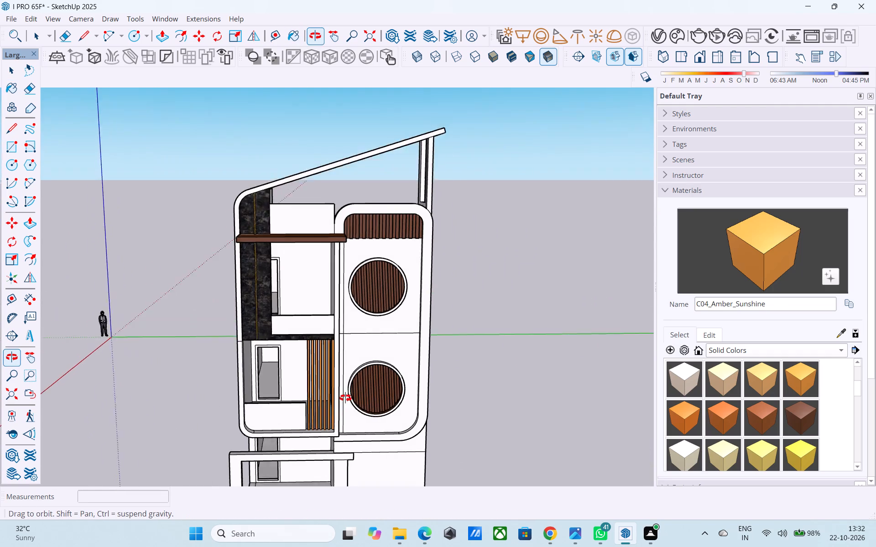
pyautogui.moveTo(345, 398); pyautogui.dragTo(368, 350, button='middle')
pyautogui.moveTo(372, 375); pyautogui.dragTo(301, 381, button='middle')
pyautogui.scroll(-5, 329, 366)
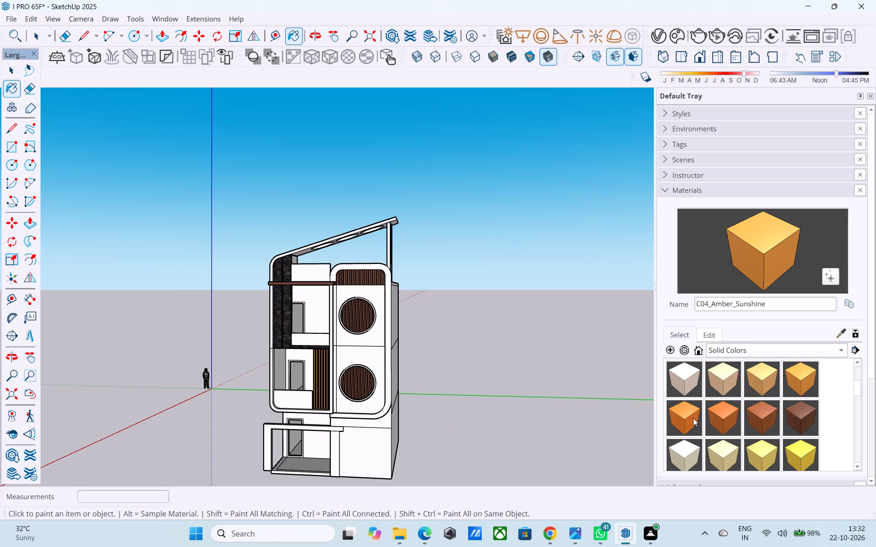
# Browse the Solid Colors swatches for another facade finish.
pyautogui.scroll(-16, 737, 397)
pyautogui.scroll(-5, 742, 428)
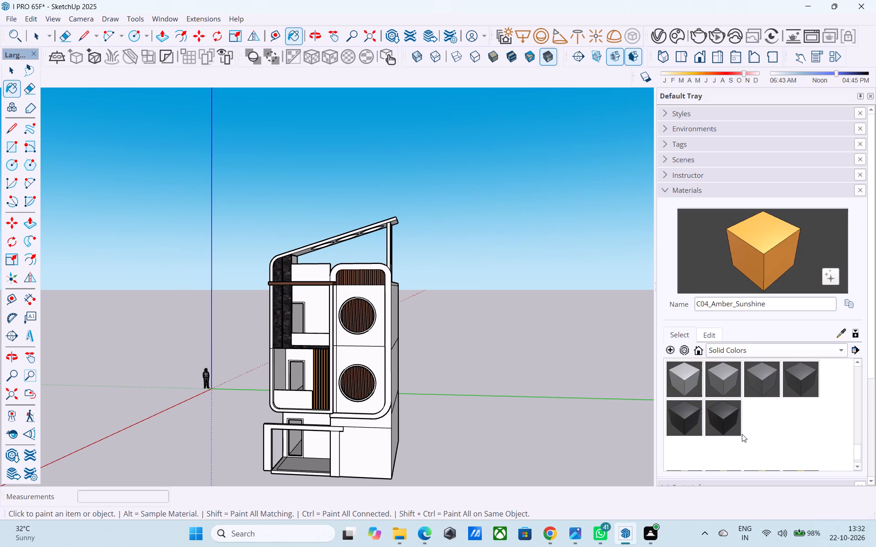
pyautogui.scroll(2, 744, 432)
pyautogui.scroll(-2, 744, 432)
pyautogui.scroll(10, 744, 432)
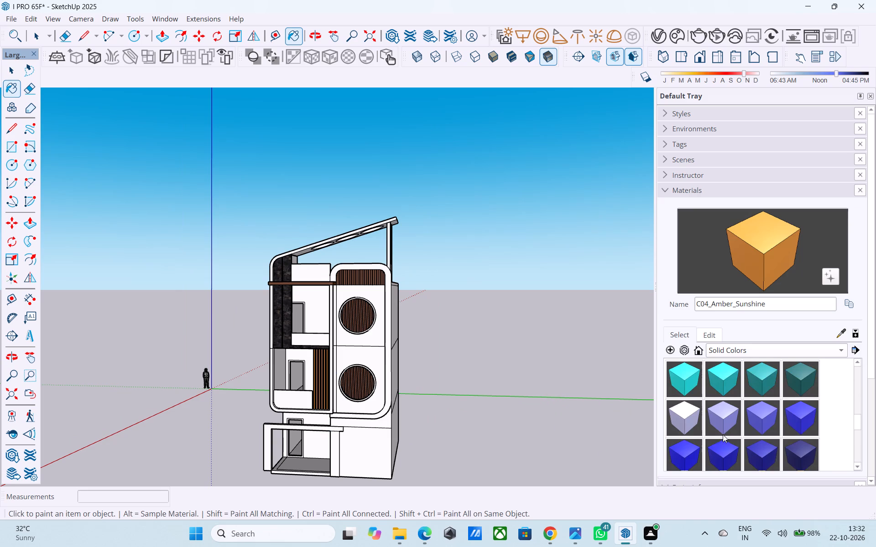
pyautogui.scroll(1, 714, 407)
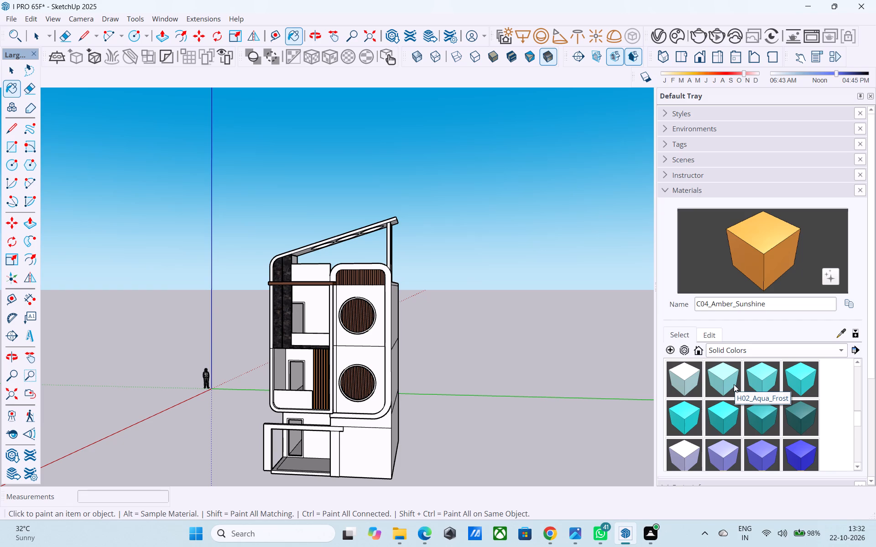
pyautogui.scroll(1, 734, 385)
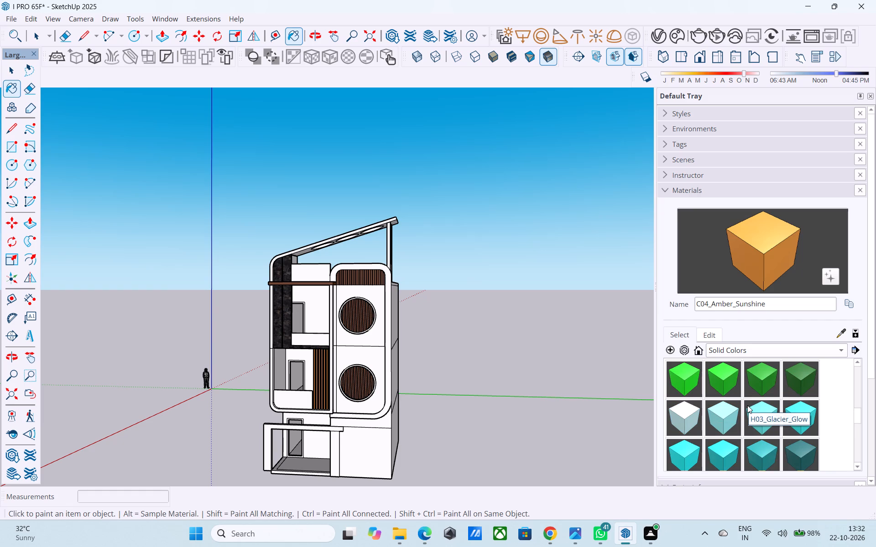
pyautogui.scroll(-3, 754, 405)
pyautogui.moveTo(752, 404); pyautogui.dragTo(726, 402, button='middle')
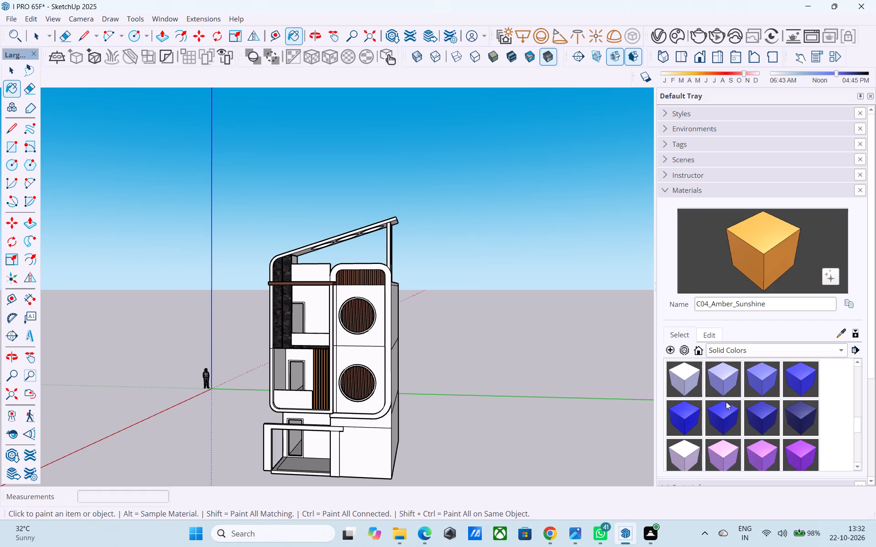
pyautogui.moveTo(726, 402); pyautogui.dragTo(697, 415, button='middle')
pyautogui.scroll(-4, 566, 413)
# Paint the front, left side and top of the ground-floor entrance frame with the plaster material Plaster_03_1K.
pyautogui.moveTo(563, 413); pyautogui.dragTo(576, 363, button='middle')
pyautogui.scroll(4, 576, 363)
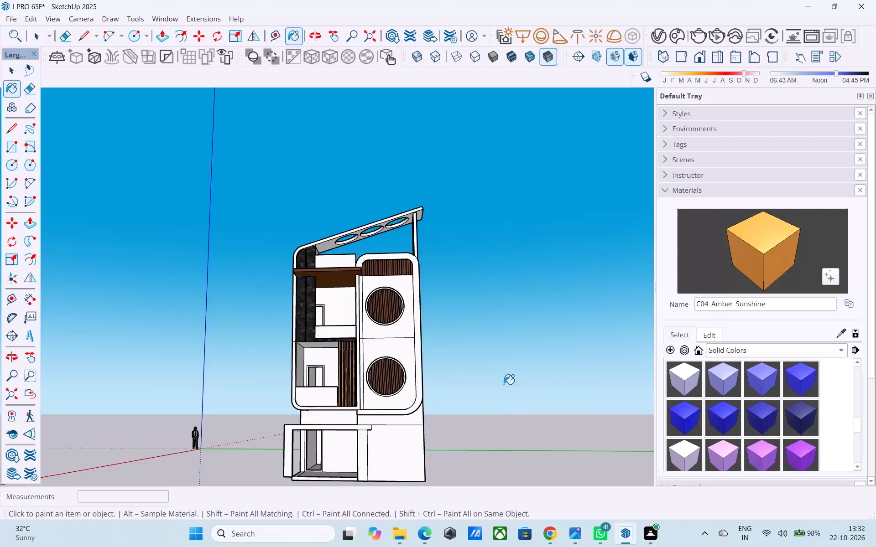
pyautogui.scroll(-6, 514, 341)
pyautogui.moveTo(472, 408); pyautogui.dragTo(436, 385, button='middle')
pyautogui.scroll(9, 401, 411)
pyautogui.moveTo(391, 422); pyautogui.dragTo(464, 453, button='middle')
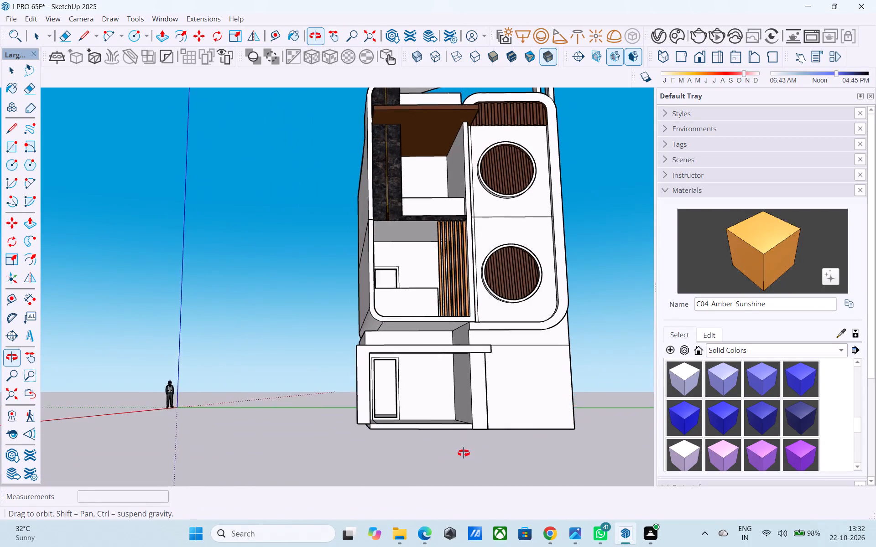
pyautogui.moveTo(464, 453); pyautogui.dragTo(476, 453, button='middle')
pyautogui.click(717, 354)
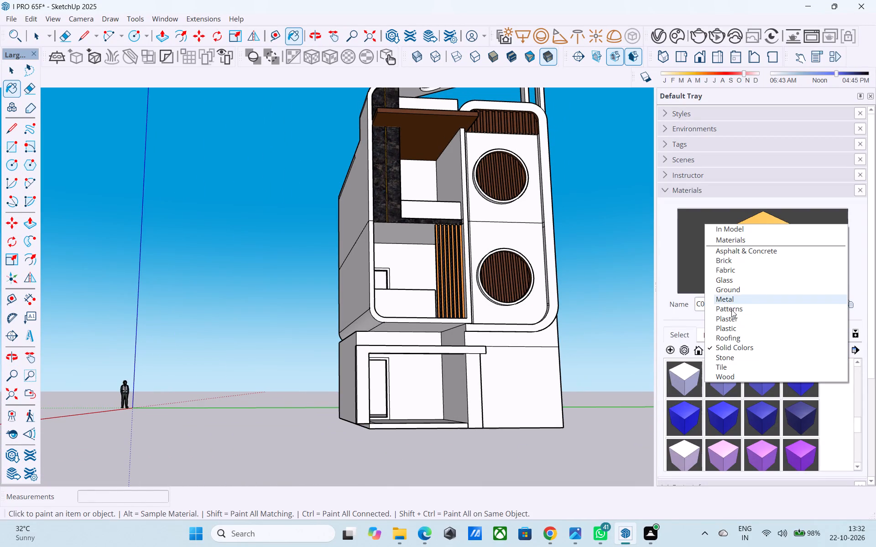
pyautogui.click(733, 316)
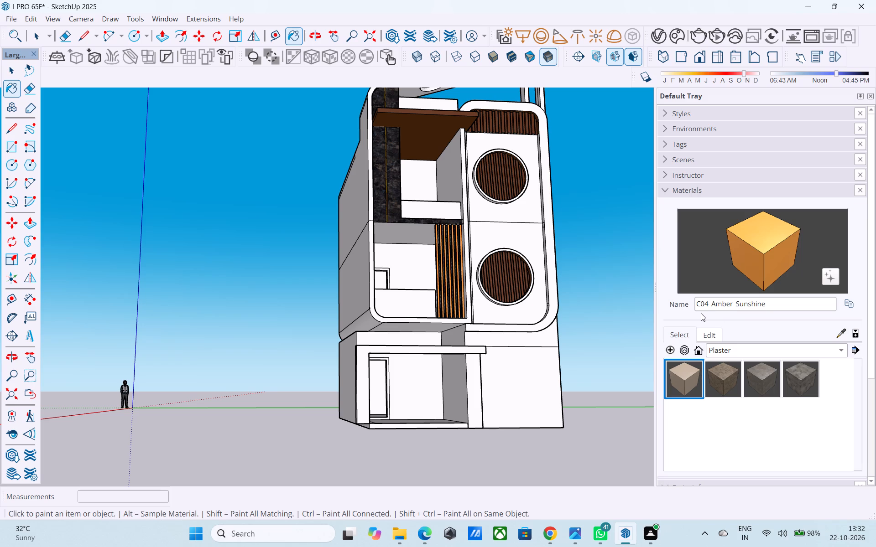
pyautogui.click(716, 378)
pyautogui.moveTo(403, 366); pyautogui.dragTo(543, 374, button='middle')
pyautogui.scroll(6, 425, 370)
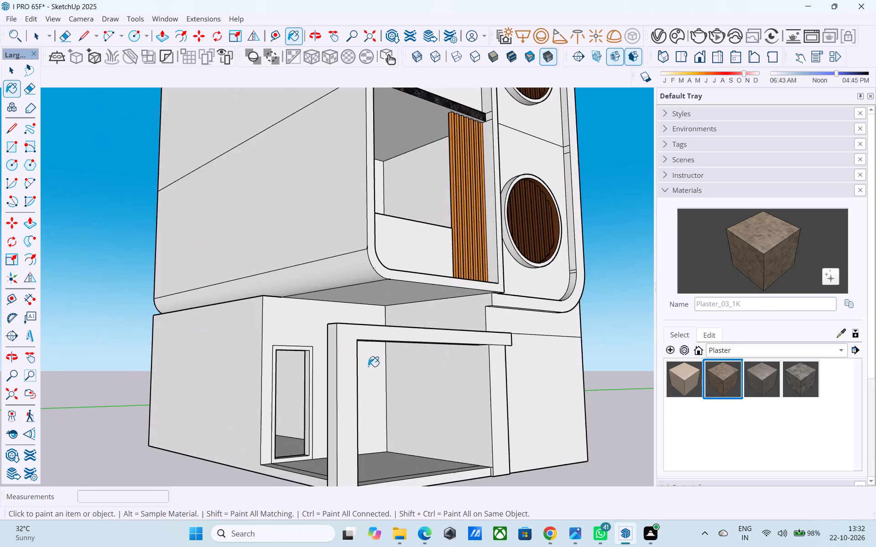
pyautogui.click(347, 359)
pyautogui.scroll(4, 339, 362)
pyautogui.click(338, 360)
pyautogui.click(334, 358)
pyautogui.moveTo(365, 374); pyautogui.dragTo(534, 420, button='middle')
pyautogui.scroll(1, 423, 401)
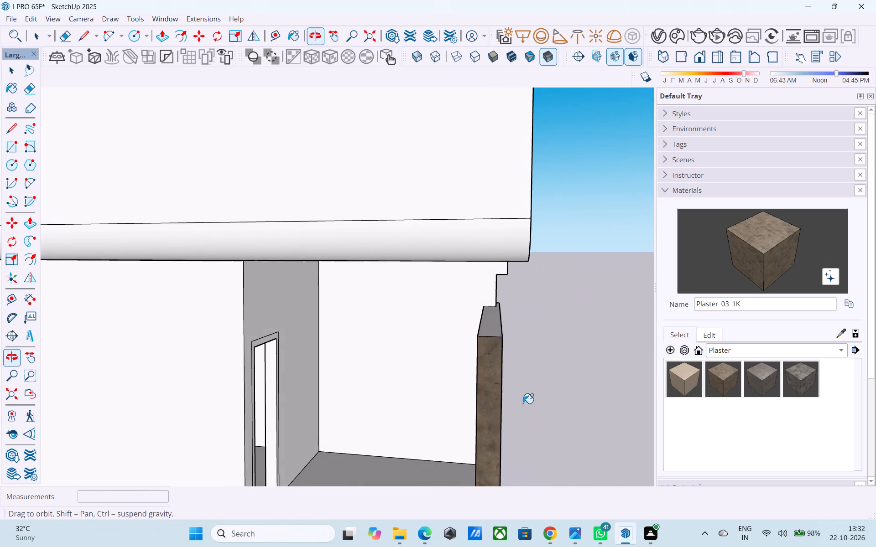
pyautogui.click(493, 332)
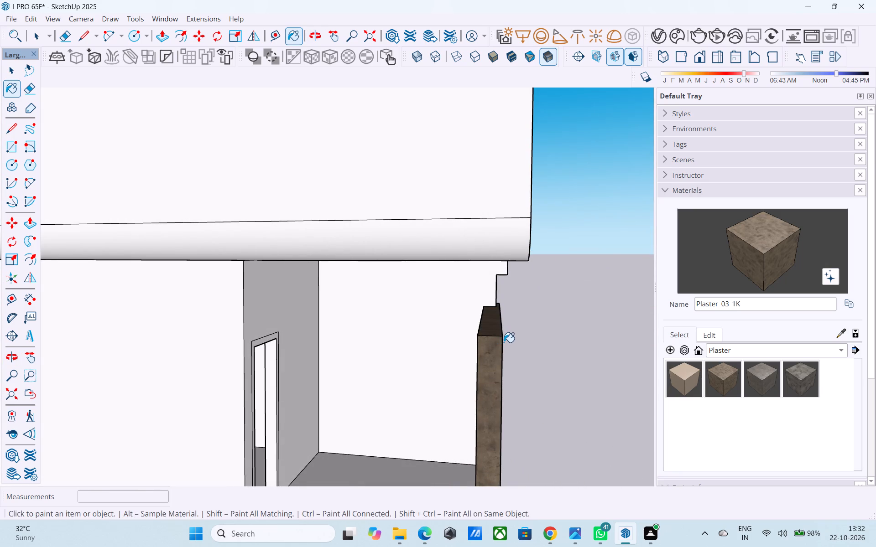
# Draw a full-height vertical line down the middle of the entrance frame's left post on its front face.
pyautogui.scroll(-4, 547, 342)
pyautogui.moveTo(549, 344); pyautogui.dragTo(383, 301, button='middle')
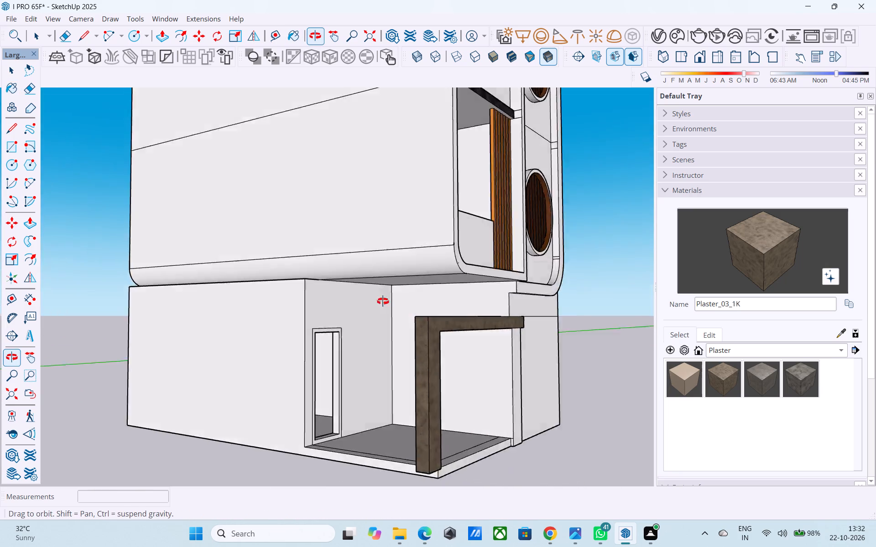
pyautogui.moveTo(383, 301); pyautogui.dragTo(294, 295, button='middle')
pyautogui.scroll(-4, 518, 296)
pyautogui.moveTo(529, 324); pyautogui.dragTo(457, 361, button='middle')
pyautogui.scroll(-4, 502, 354)
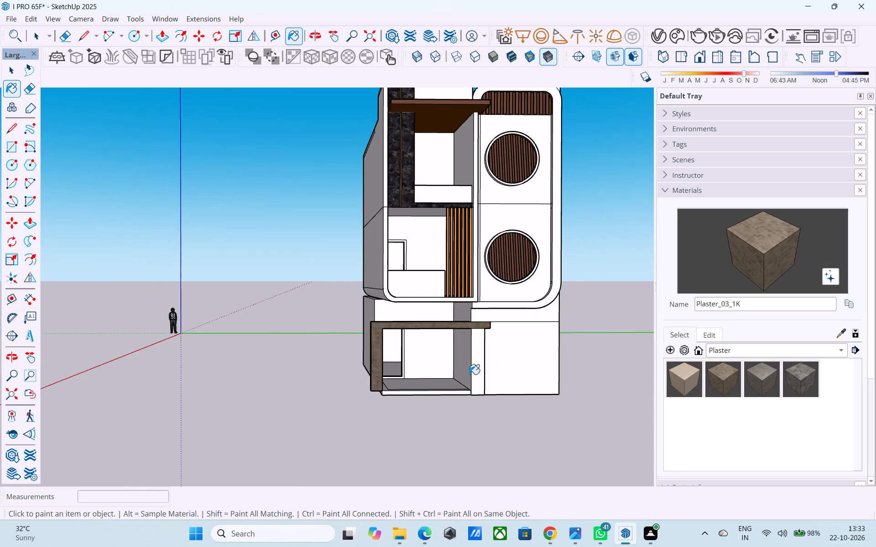
pyautogui.scroll(11, 407, 388)
pyautogui.scroll(2, 369, 429)
pyautogui.press('l')
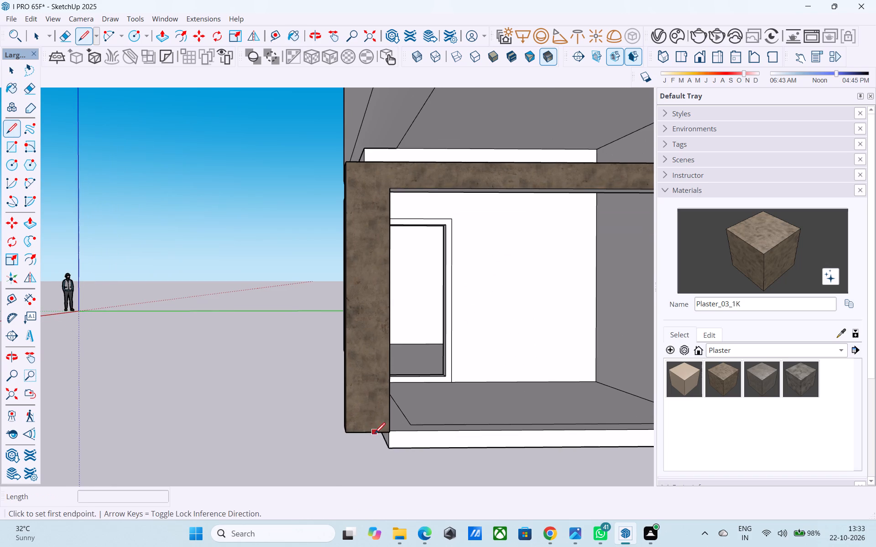
pyautogui.click(370, 433)
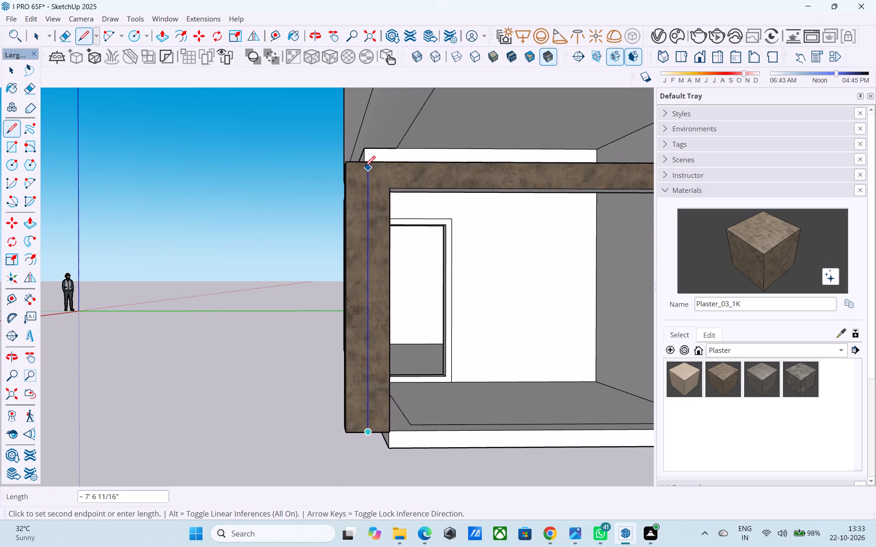
pyautogui.click(366, 165)
pyautogui.press('space')
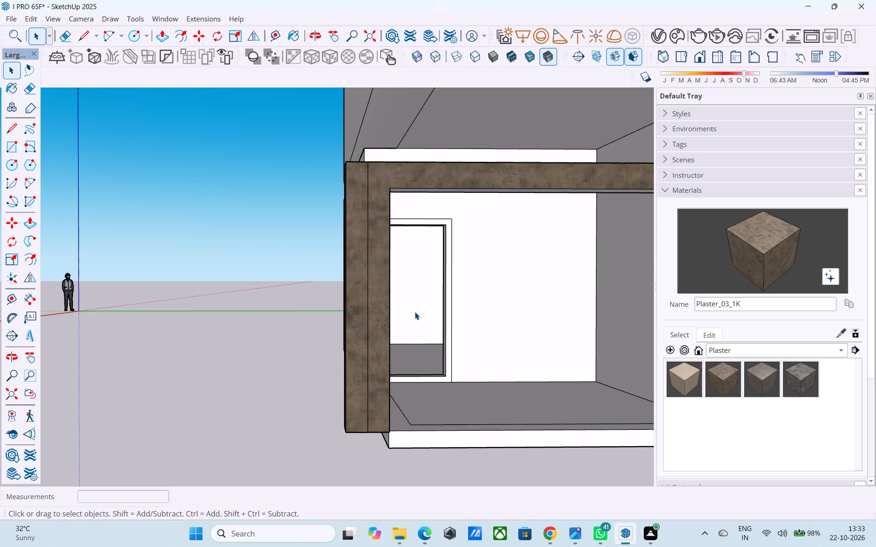
# Copy the post's vertical line 2" toward the post's outer edge and select the narrow strip between the two lines.
pyautogui.scroll(-3, 415, 315)
pyautogui.moveTo(415, 315); pyautogui.dragTo(410, 372, button='middle')
pyautogui.scroll(7, 410, 372)
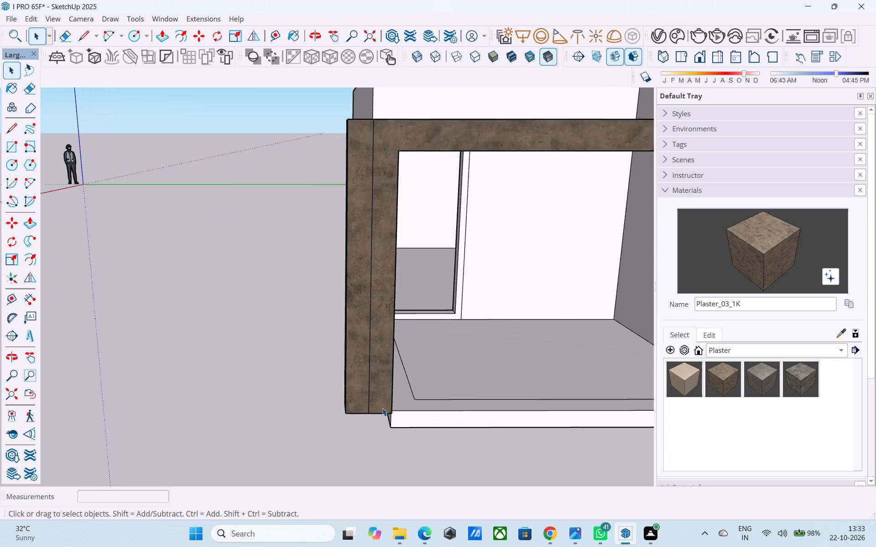
pyautogui.scroll(1, 382, 408)
pyautogui.click(364, 408)
pyautogui.click(367, 409)
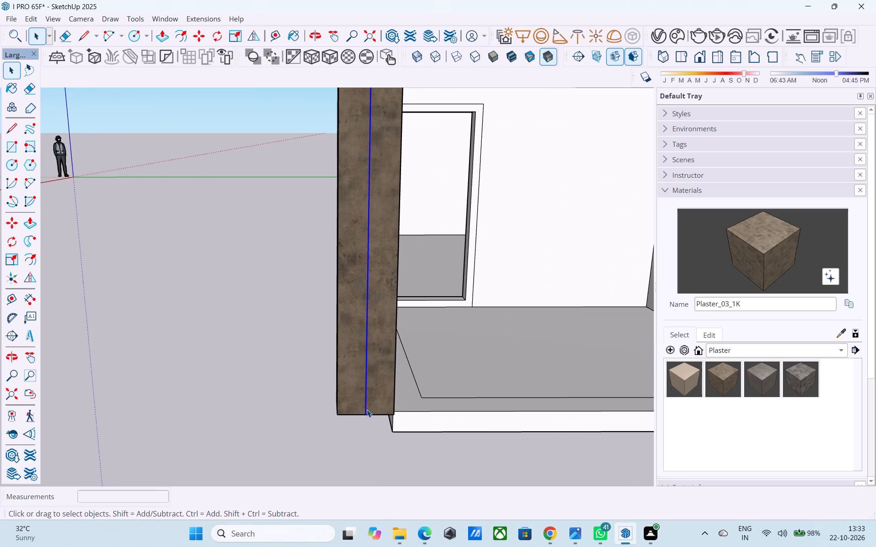
pyautogui.press('m')
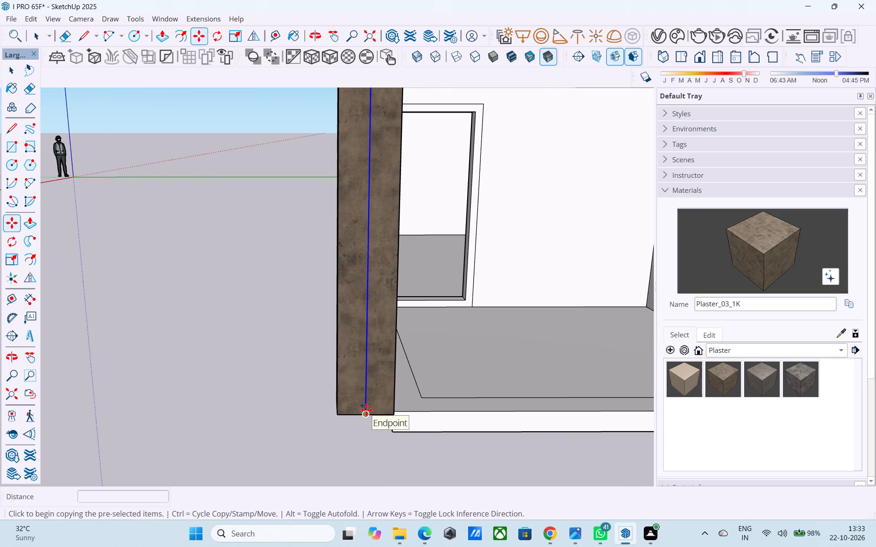
pyautogui.write('1"')
pyautogui.press('Return')
pyautogui.scroll(4, 366, 410)
pyautogui.moveTo(360, 408); pyautogui.dragTo(440, 428, button='middle')
pyautogui.scroll(3, 440, 428)
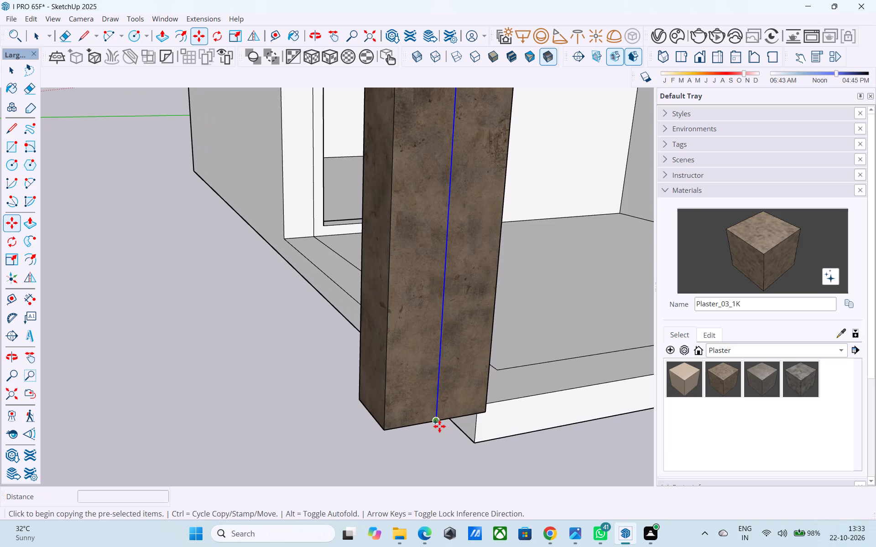
pyautogui.click(436, 423)
pyautogui.click(424, 423)
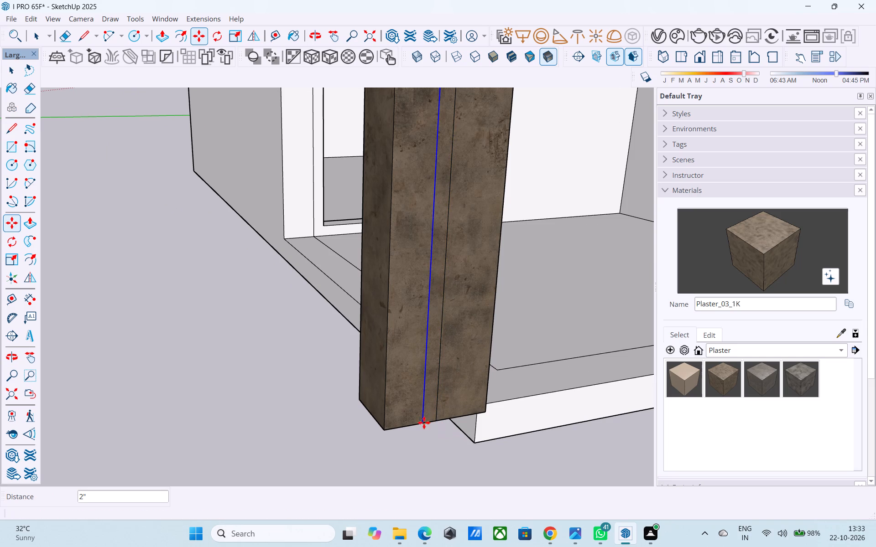
pyautogui.moveTo(419, 418); pyautogui.dragTo(376, 420, button='middle')
pyautogui.scroll(2, 398, 428)
pyautogui.press('space')
pyautogui.click(423, 418)
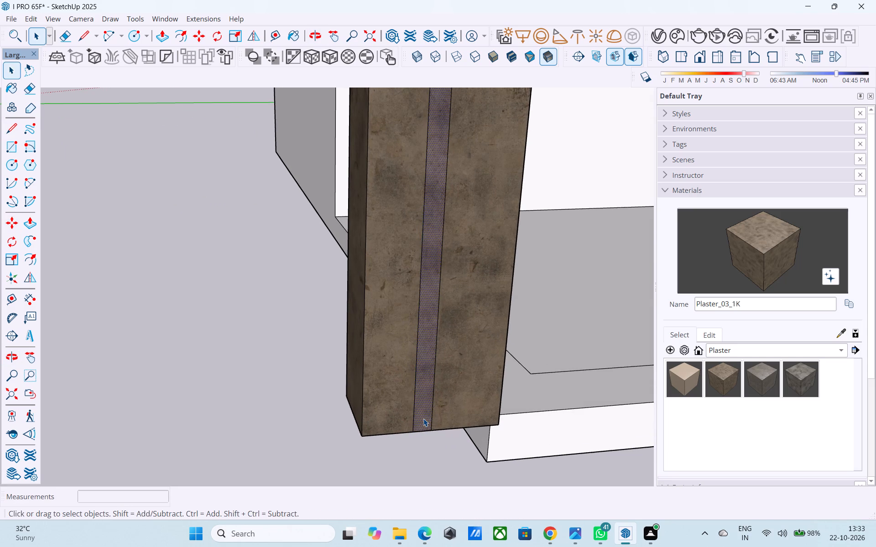
# Draw a horizontal line about 12' 9" long along the middle of the frame's beam, from its right end to the post's strip.
pyautogui.scroll(-17, 405, 468)
pyautogui.middleClick(368, 444)
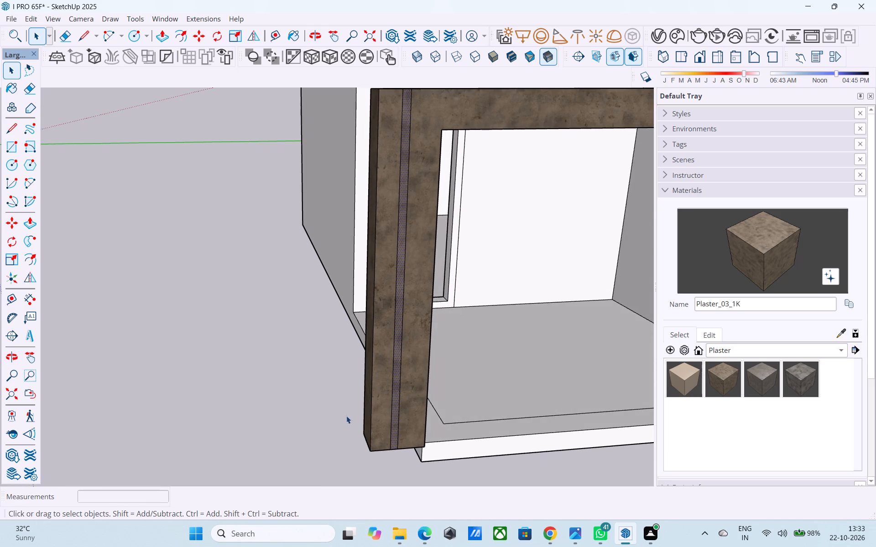
pyautogui.scroll(-7, 343, 411)
pyautogui.moveTo(396, 270); pyautogui.dragTo(386, 265, button='middle')
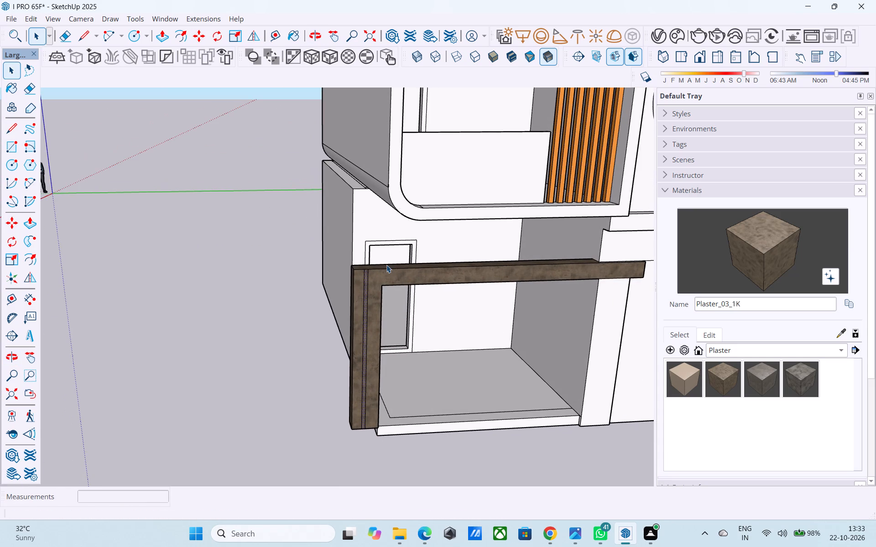
pyautogui.moveTo(387, 276); pyautogui.dragTo(388, 252, button='middle')
pyautogui.moveTo(364, 259); pyautogui.dragTo(366, 249, button='middle')
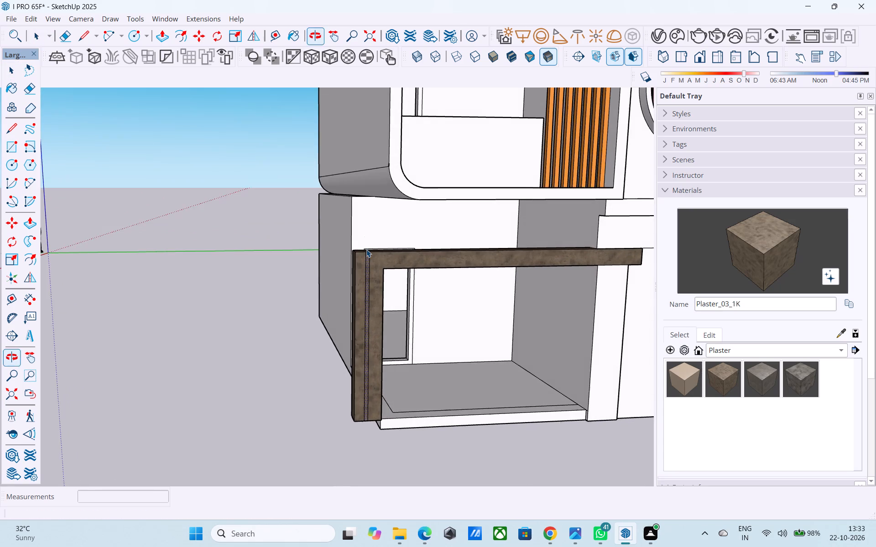
pyautogui.scroll(7, 366, 249)
pyautogui.scroll(-5, 265, 282)
pyautogui.scroll(10, 318, 280)
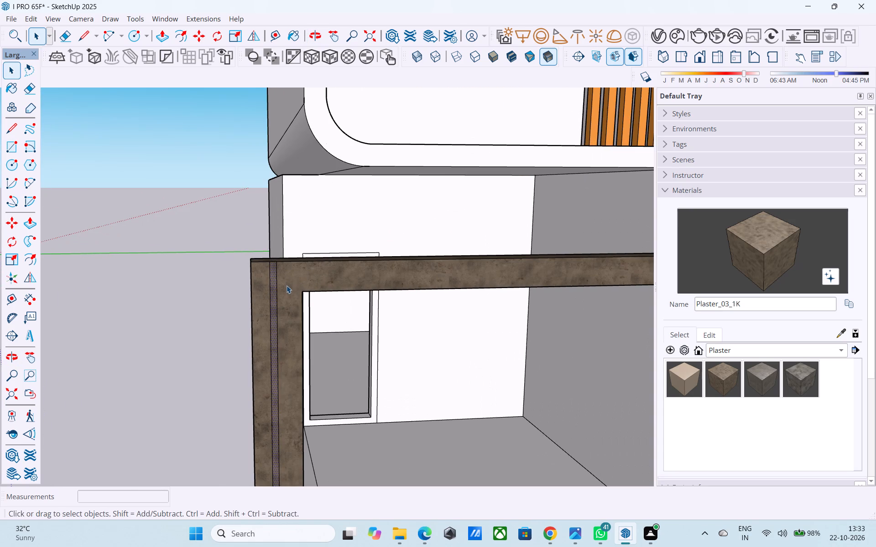
pyautogui.scroll(-1, 290, 287)
pyautogui.press('l')
pyautogui.scroll(5, 290, 284)
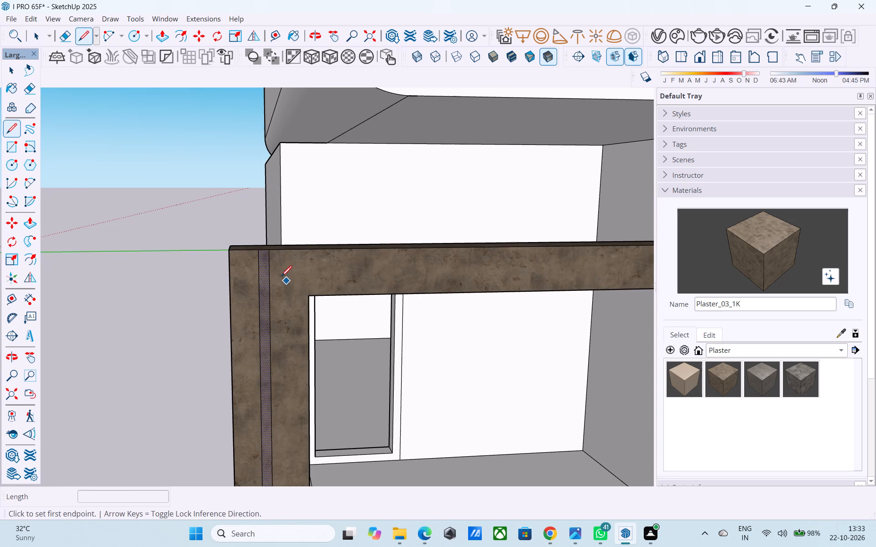
pyautogui.scroll(-8, 186, 294)
pyautogui.scroll(10, 337, 304)
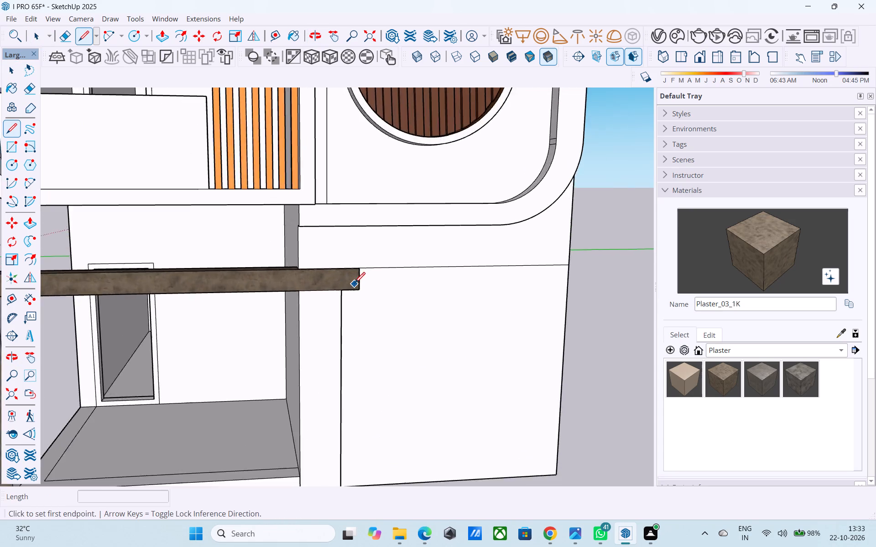
pyautogui.scroll(5, 355, 284)
pyautogui.click(362, 276)
pyautogui.scroll(-4, 362, 276)
pyautogui.keyDown('shift'); pyautogui.moveTo(291, 278); pyautogui.dragTo(551, 292, button='middle'); pyautogui.keyUp('shift')
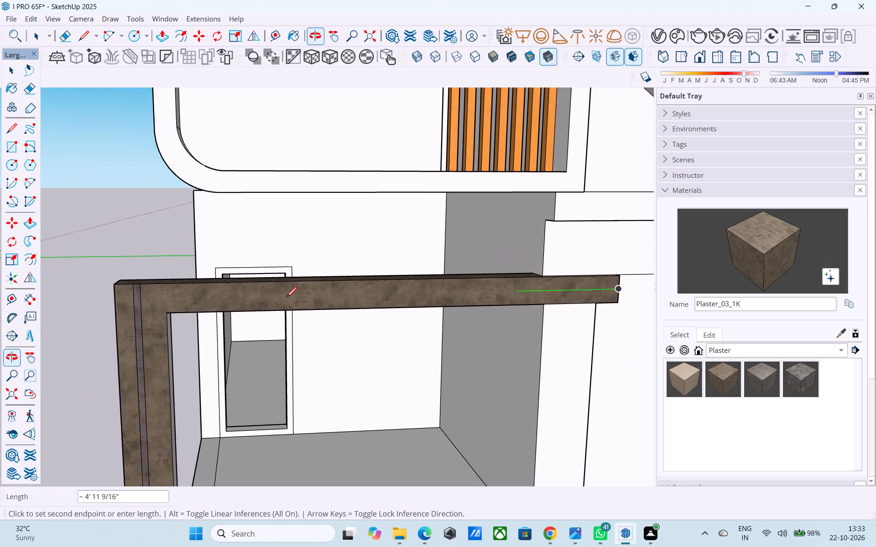
pyautogui.moveTo(214, 306); pyautogui.dragTo(301, 307, button='middle')
pyautogui.scroll(3, 271, 297)
pyautogui.click(219, 301)
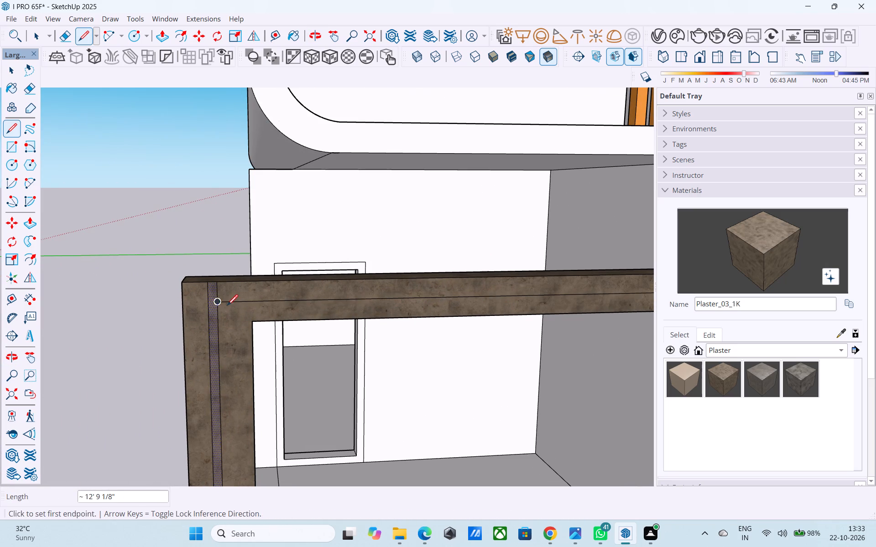
pyautogui.press('space')
# Copy the beam's horizontal line 2" downward to outline a matching narrow strip.
pyautogui.click(227, 303)
pyautogui.press('m')
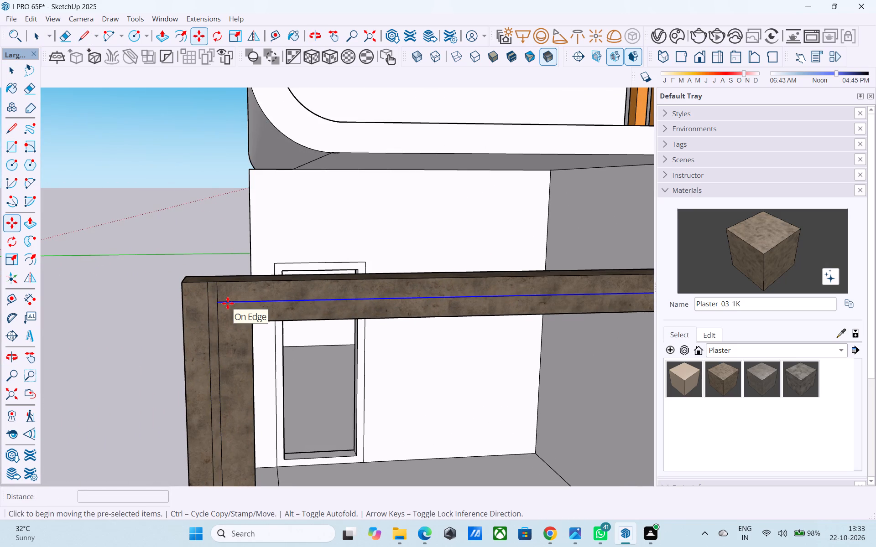
pyautogui.click(222, 302)
pyautogui.click(222, 311)
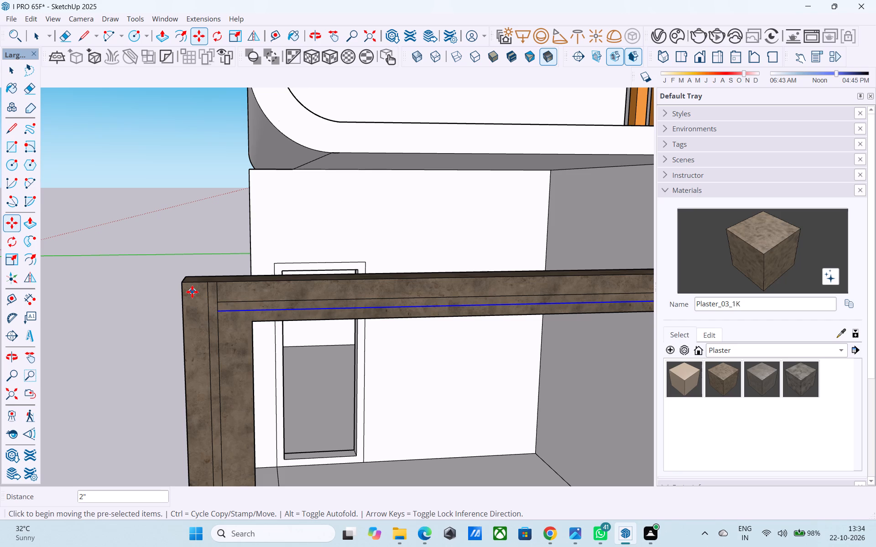
# Pick the D03_Lemon_Mist material from the Solid Colors library for painting the entrance frame's strip.
pyautogui.press('space')
pyautogui.scroll(-5, 261, 289)
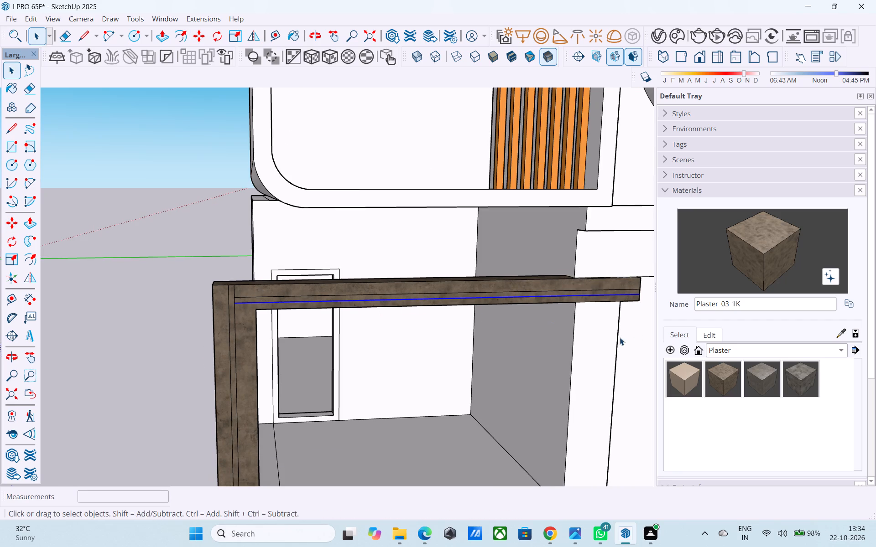
pyautogui.click(772, 346)
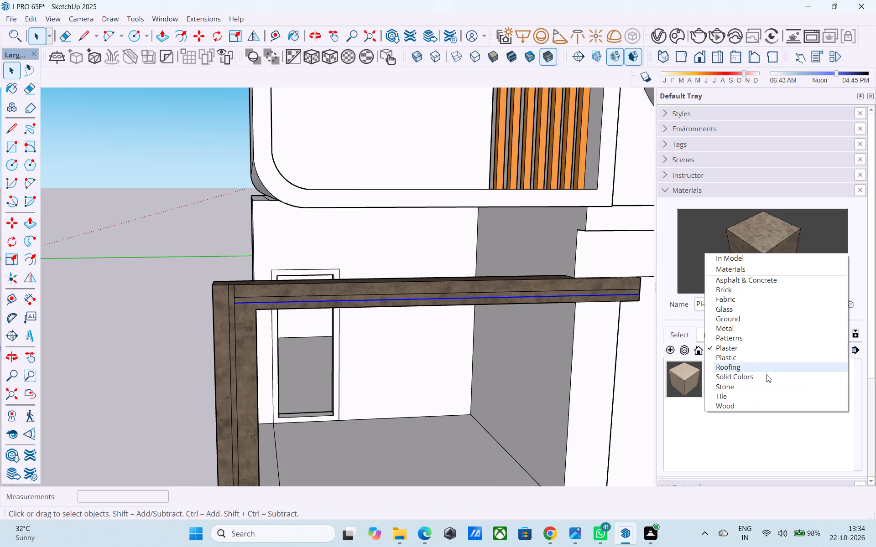
pyautogui.click(754, 377)
pyautogui.scroll(-3, 742, 406)
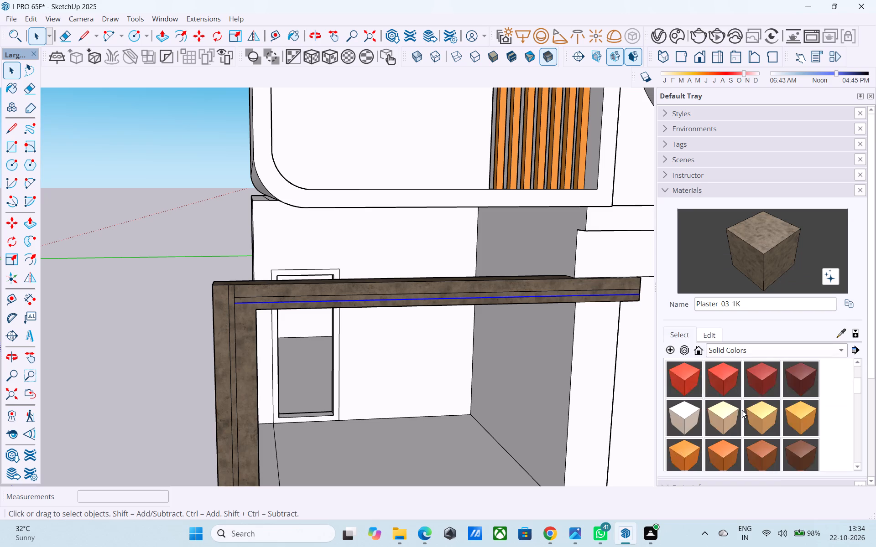
pyautogui.scroll(-3, 742, 410)
pyautogui.click(762, 413)
pyautogui.scroll(4, 229, 334)
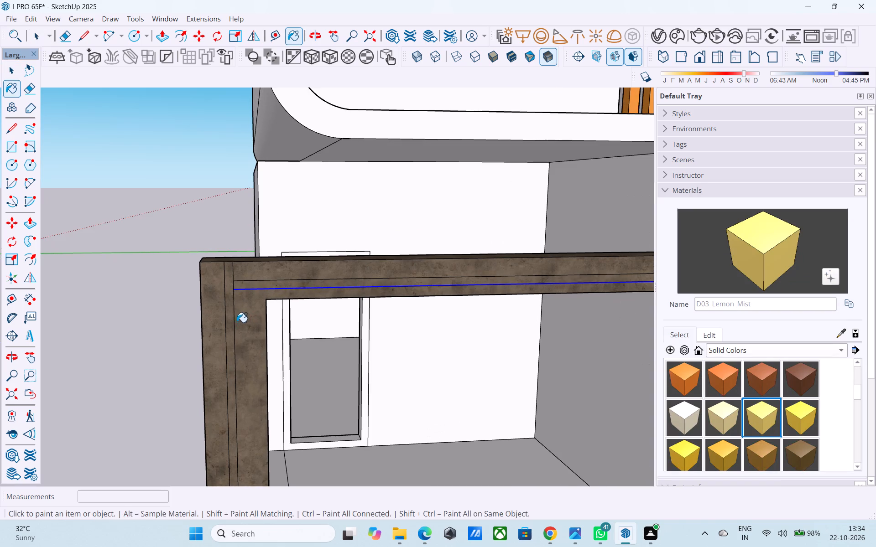
# Join the post and beam strips into one L-shaped band by closing the corner with a line and erasing the leftover edges.
pyautogui.scroll(2, 220, 299)
pyautogui.press('l')
pyautogui.scroll(5, 232, 291)
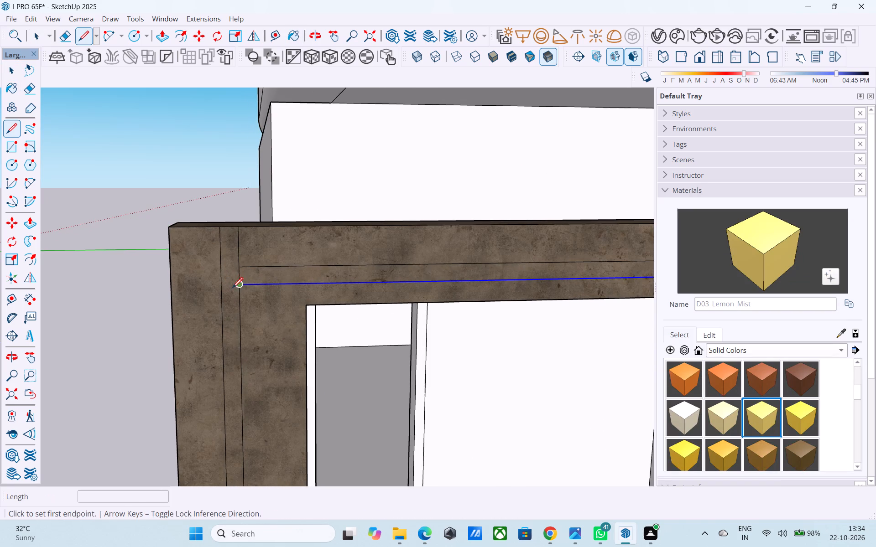
pyautogui.click(238, 273)
pyautogui.click(222, 272)
pyautogui.press('e')
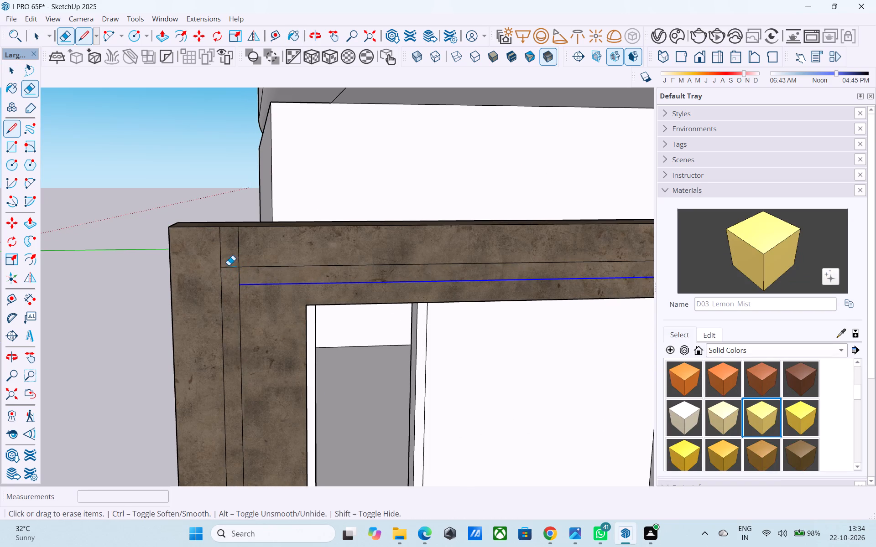
pyautogui.moveTo(238, 252); pyautogui.dragTo(232, 250)
pyautogui.moveTo(230, 250); pyautogui.dragTo(214, 254)
pyautogui.click(239, 279)
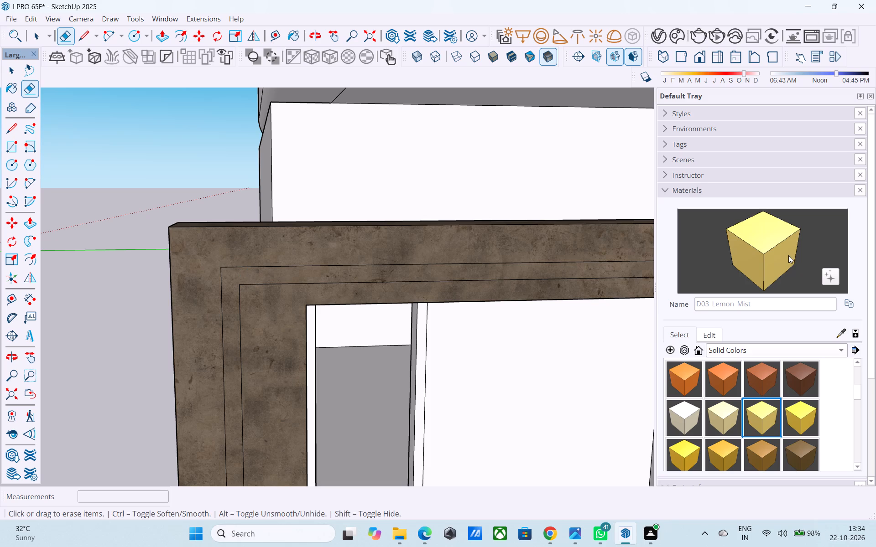
# Paint the L-shaped strip on the entrance frame with D03_Lemon_Mist and save the model.
pyautogui.click(788, 254)
pyautogui.click(289, 279)
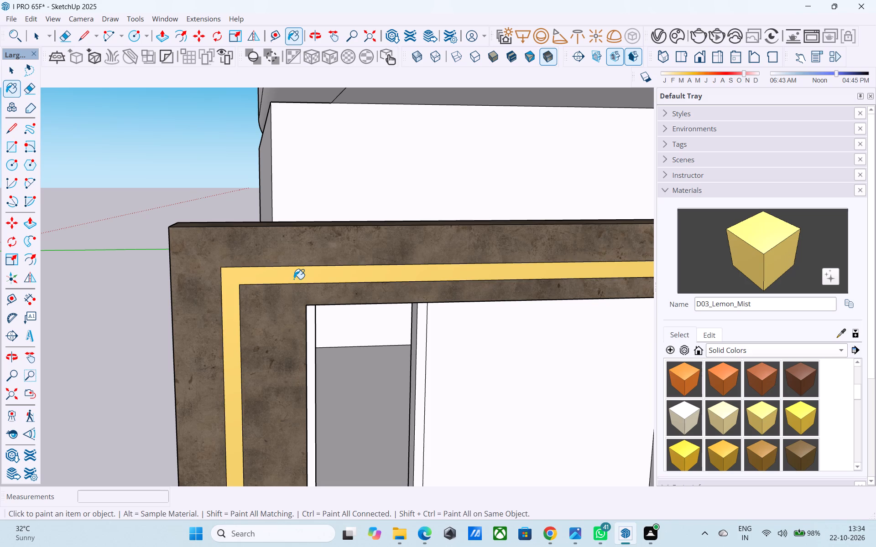
pyautogui.press('space')
pyautogui.hotkey('ctrl', 's')
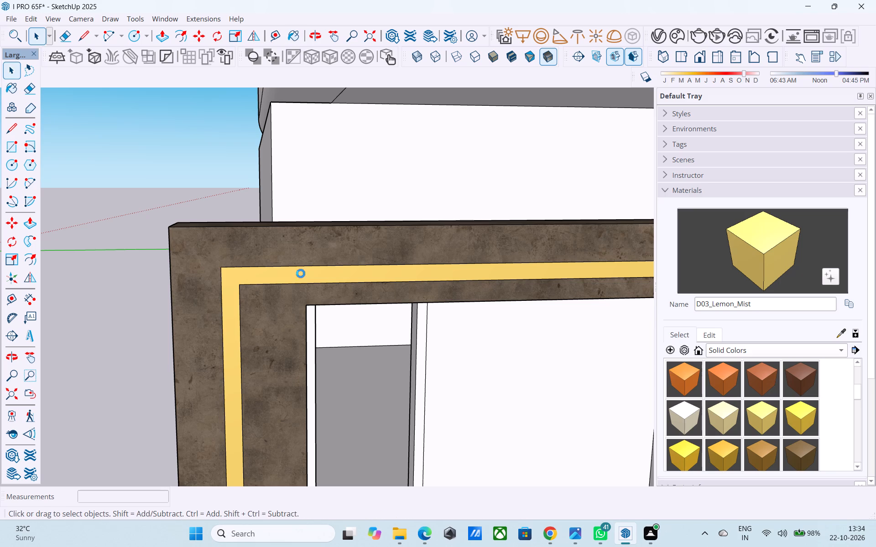
# Examine the whole facade from several angles to review the finishes and find surfaces still unpainted.
pyautogui.press('space')
pyautogui.scroll(-20, 301, 273)
pyautogui.scroll(-1, 301, 273)
pyautogui.moveTo(324, 325); pyautogui.dragTo(303, 363, button='middle')
pyautogui.scroll(-6, 315, 358)
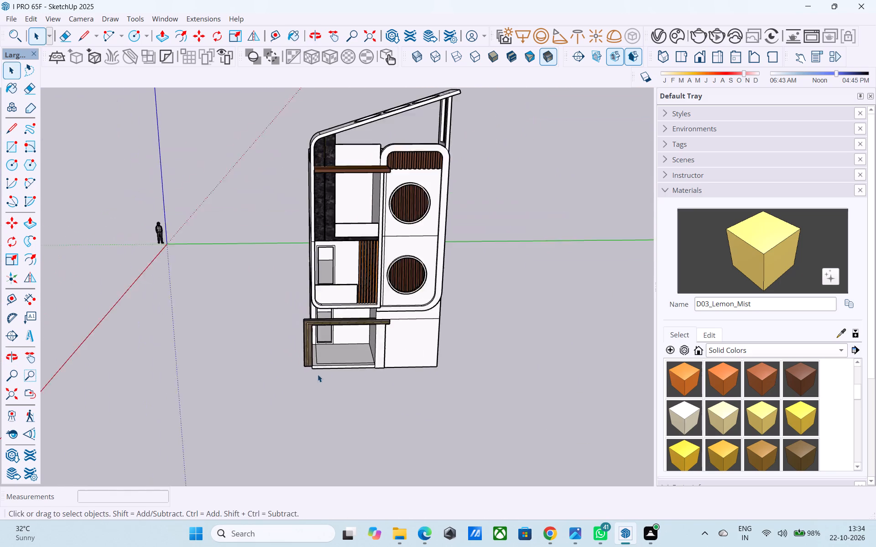
pyautogui.moveTo(318, 377); pyautogui.dragTo(337, 300, button='middle')
pyautogui.scroll(5, 364, 237)
pyautogui.moveTo(363, 241); pyautogui.dragTo(294, 299, button='middle')
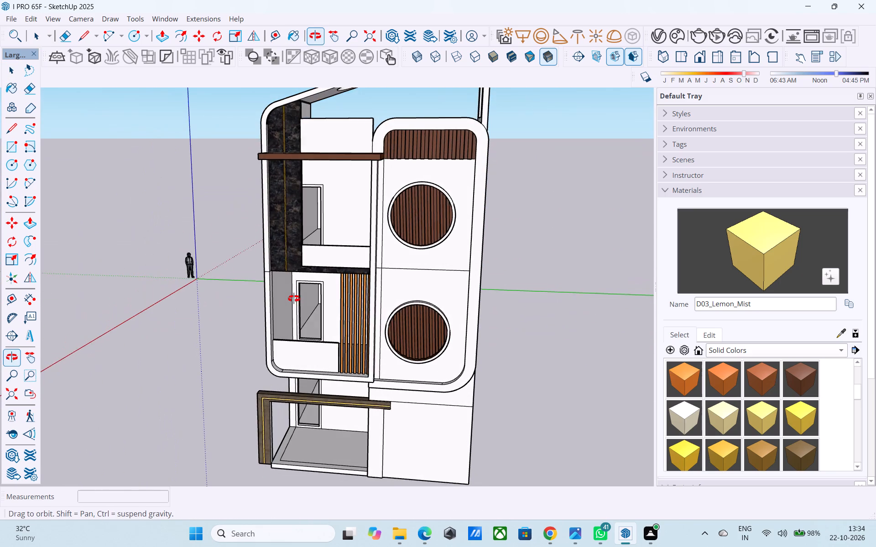
pyautogui.moveTo(294, 299); pyautogui.dragTo(343, 277, button='middle')
pyautogui.scroll(-5, 345, 281)
pyautogui.moveTo(341, 330); pyautogui.dragTo(310, 349, button='middle')
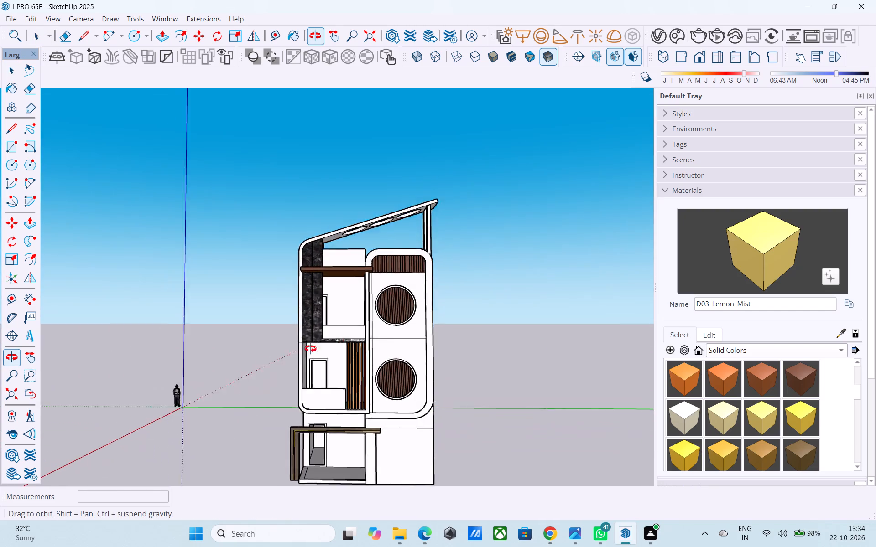
pyautogui.moveTo(310, 349); pyautogui.dragTo(291, 379, button='middle')
# Paint the top-floor wall panel above the brown ledge with Plaster_02_1K from the Plaster library.
pyautogui.scroll(1, 291, 379)
pyautogui.scroll(3, 334, 284)
pyautogui.keyDown('shift'); pyautogui.moveTo(334, 300); pyautogui.dragTo(304, 335, button='middle'); pyautogui.keyUp('shift')
pyautogui.click(740, 354)
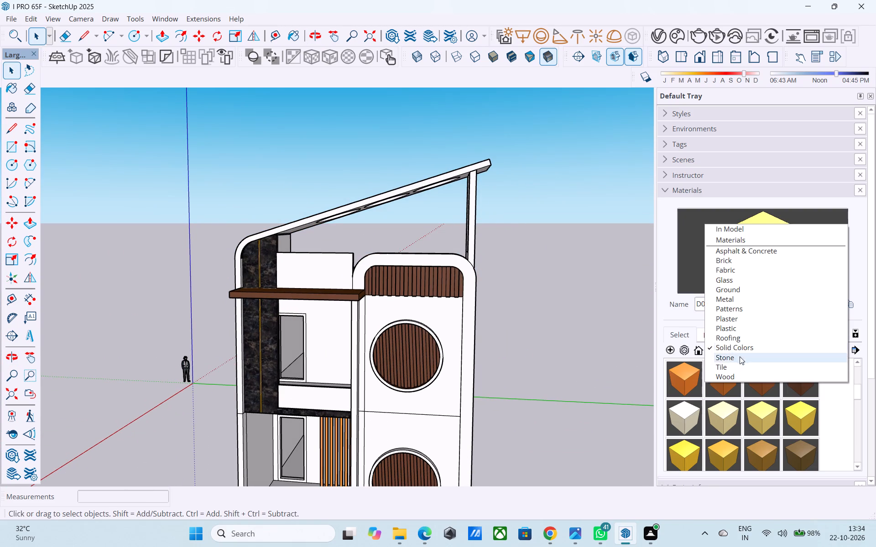
pyautogui.click(733, 318)
pyautogui.click(693, 377)
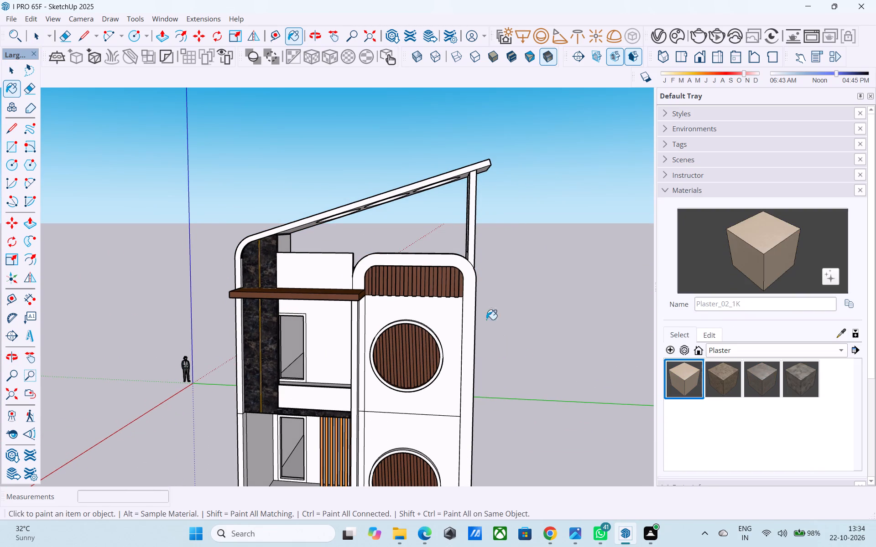
pyautogui.scroll(4, 335, 288)
pyautogui.click(322, 279)
pyautogui.moveTo(322, 275); pyautogui.dragTo(351, 272, button='middle')
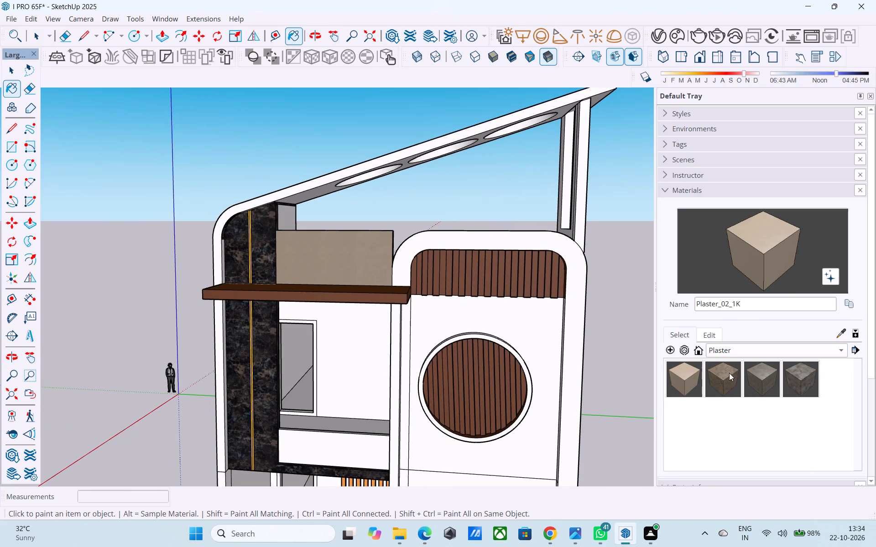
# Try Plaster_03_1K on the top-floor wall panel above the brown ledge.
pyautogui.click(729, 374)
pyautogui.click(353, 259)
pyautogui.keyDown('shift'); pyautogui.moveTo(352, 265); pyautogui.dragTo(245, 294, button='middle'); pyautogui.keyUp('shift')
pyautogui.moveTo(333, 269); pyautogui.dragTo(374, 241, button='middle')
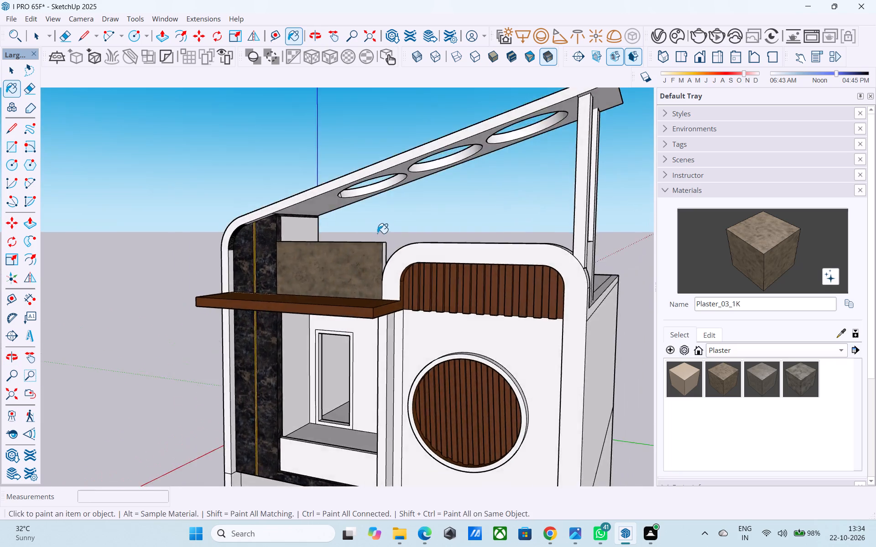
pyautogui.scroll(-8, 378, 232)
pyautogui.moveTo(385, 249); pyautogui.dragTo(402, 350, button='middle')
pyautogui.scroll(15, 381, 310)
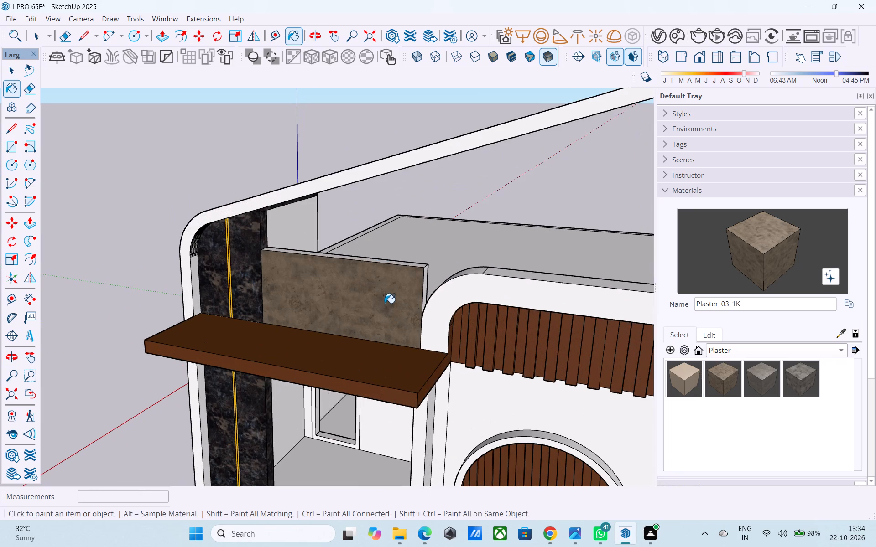
# Repaint the top-floor wall panel above the brown ledge with Plaster_02_1K.
pyautogui.click(684, 381)
pyautogui.click(356, 326)
pyautogui.scroll(8, 359, 323)
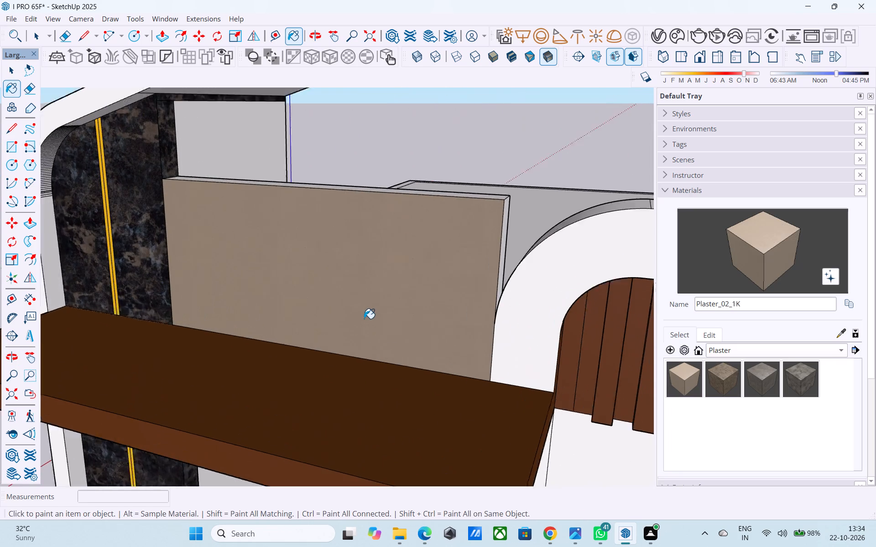
pyautogui.moveTo(364, 320); pyautogui.dragTo(347, 318, button='middle')
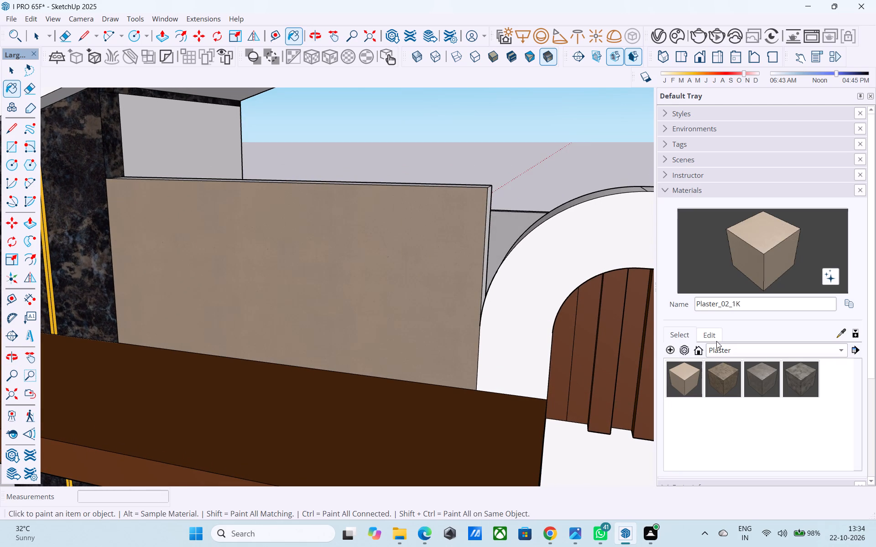
# Set the Plaster_02_1K texture width to 4' with its proportions kept linked.
pyautogui.click(709, 337)
pyautogui.scroll(-3, 702, 395)
pyautogui.click(697, 367)
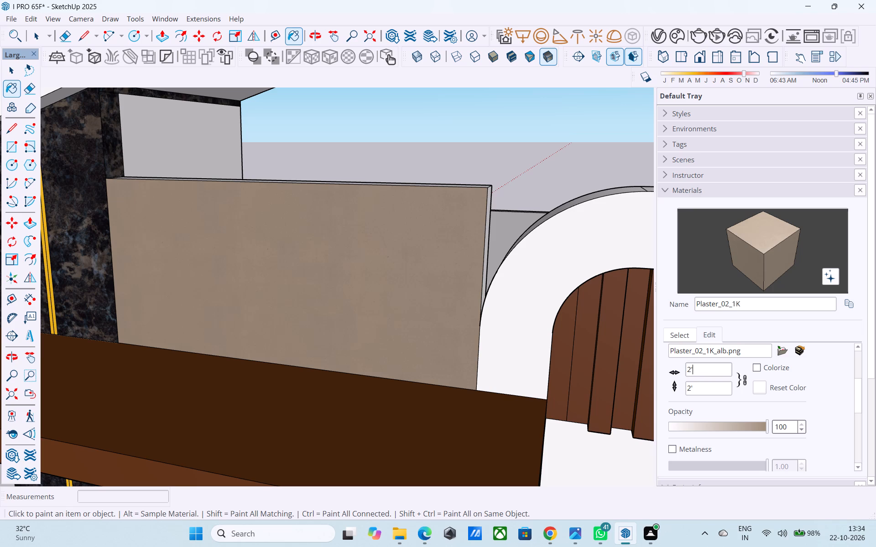
pyautogui.press('BackSpace')
pyautogui.press('BackSpace')
pyautogui.press('4')
pyautogui.press("'")
pyautogui.press('space')
pyautogui.click(544, 192)
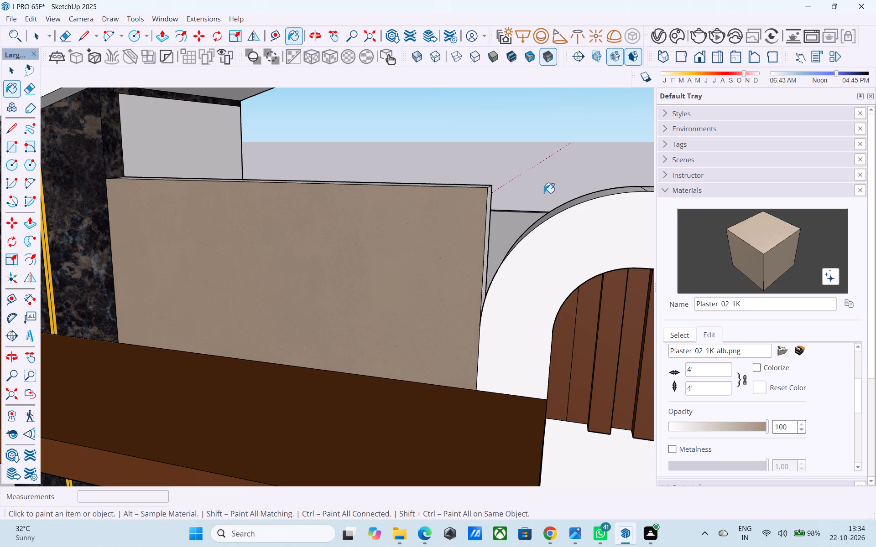
pyautogui.scroll(-6, 544, 196)
pyautogui.press('space')
pyautogui.click(544, 188)
# Examine the facade from several angles, checking the plastered top panel and the balconies below it.
pyautogui.middleClick(521, 273)
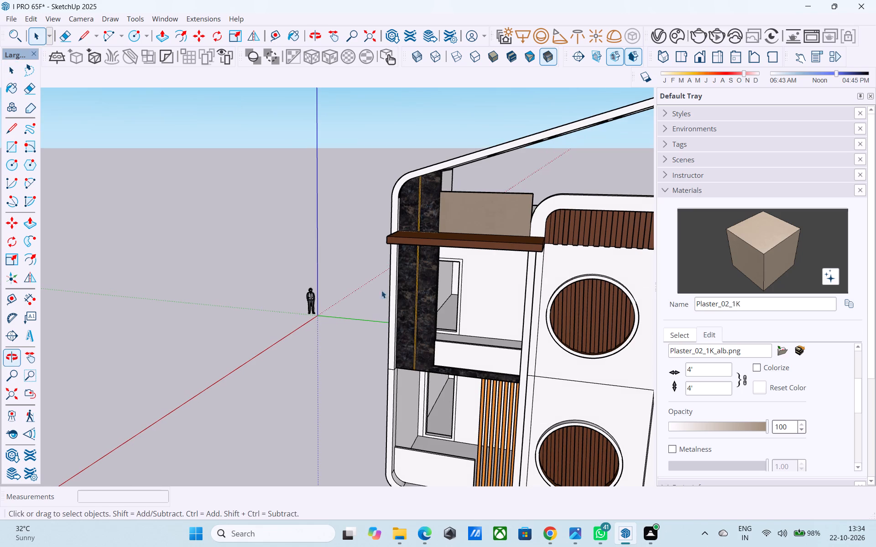
pyautogui.scroll(-2, 361, 294)
pyautogui.moveTo(434, 278); pyautogui.dragTo(435, 267, button='middle')
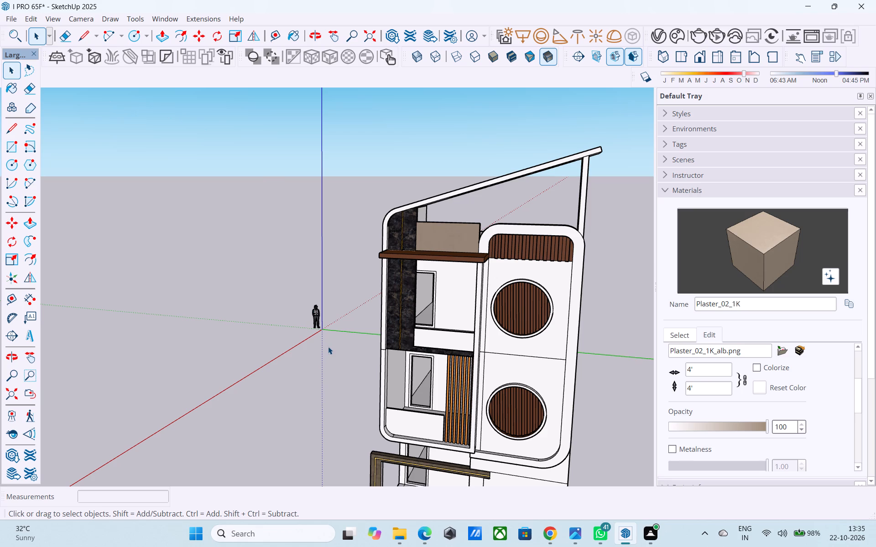
pyautogui.scroll(-4, 355, 337)
pyautogui.moveTo(355, 336); pyautogui.dragTo(371, 299, button='middle')
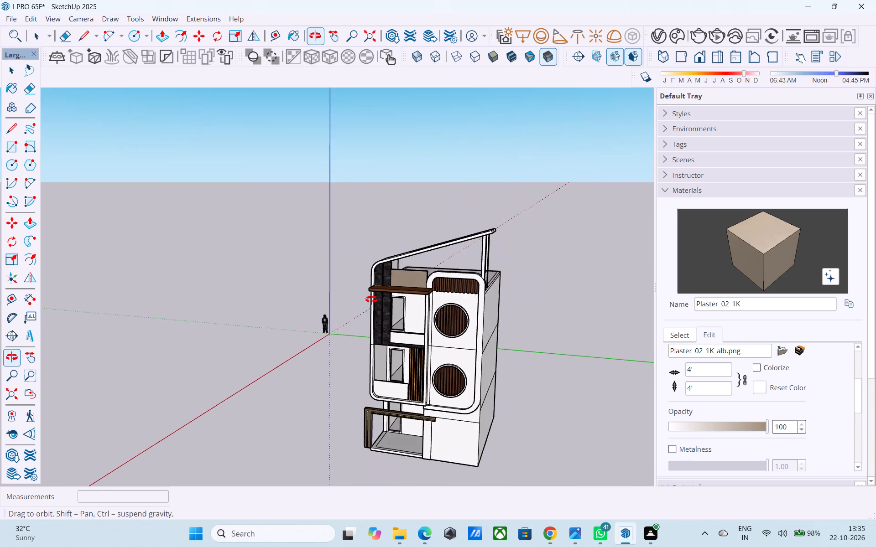
pyautogui.moveTo(371, 299); pyautogui.dragTo(376, 289, button='middle')
pyautogui.scroll(4, 341, 295)
pyautogui.moveTo(428, 323); pyautogui.dragTo(454, 339, button='middle')
pyautogui.scroll(1, 408, 326)
pyautogui.scroll(-2, 532, 291)
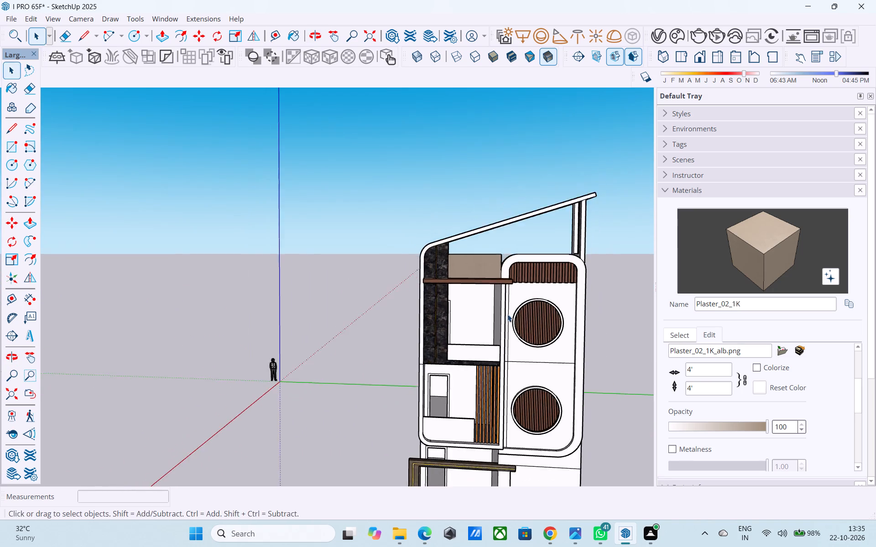
pyautogui.scroll(-2, 507, 314)
pyautogui.moveTo(335, 369); pyautogui.dragTo(362, 404, button='middle')
pyautogui.scroll(6, 454, 341)
pyautogui.moveTo(454, 340); pyautogui.dragTo(422, 353, button='middle')
pyautogui.moveTo(422, 354); pyautogui.dragTo(438, 350, button='middle')
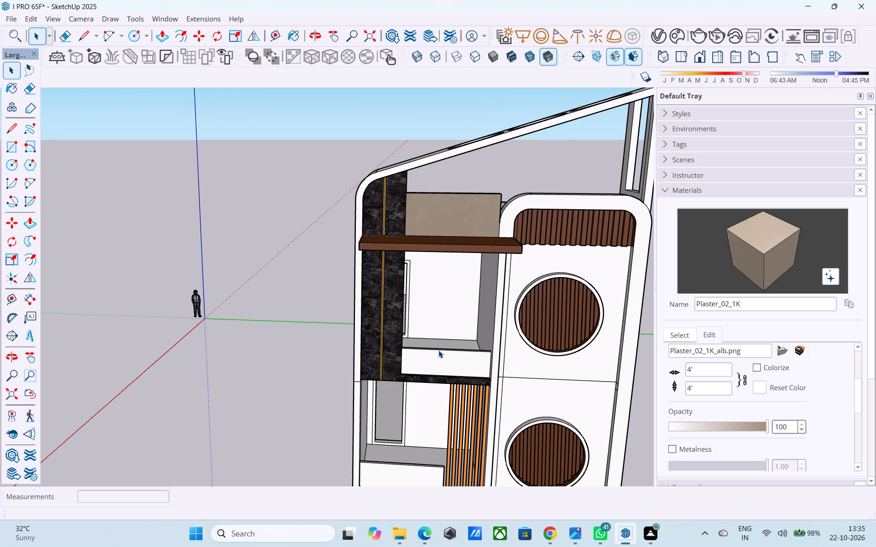
pyautogui.moveTo(438, 350); pyautogui.dragTo(423, 340, button='middle')
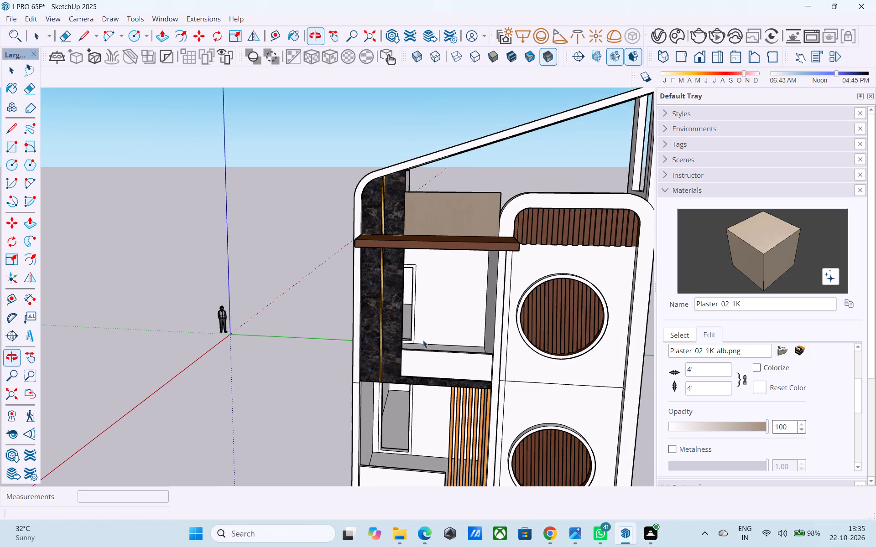
# Place a horizontal guide on the upper balcony's back wall, 3' above the balcony floor.
pyautogui.press('t')
pyautogui.moveTo(424, 346); pyautogui.dragTo(403, 351, button='middle')
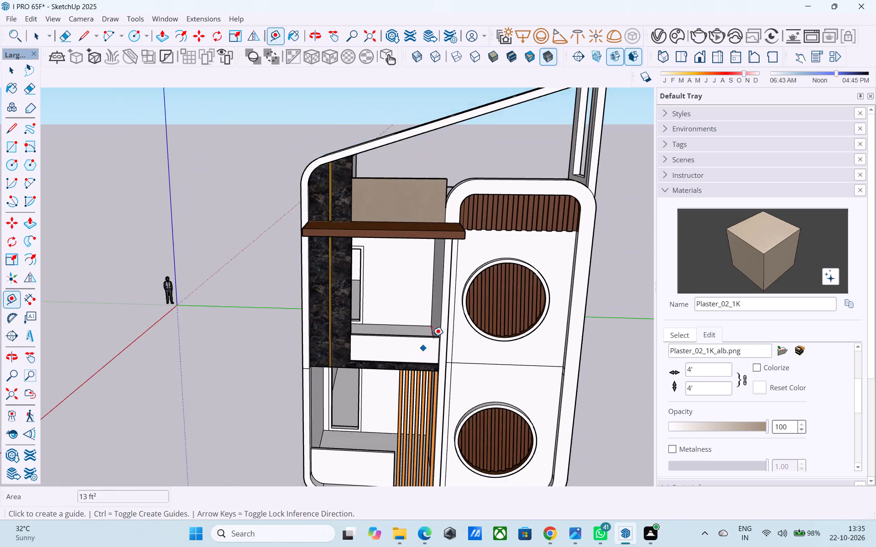
pyautogui.scroll(5, 431, 328)
pyautogui.click(395, 321)
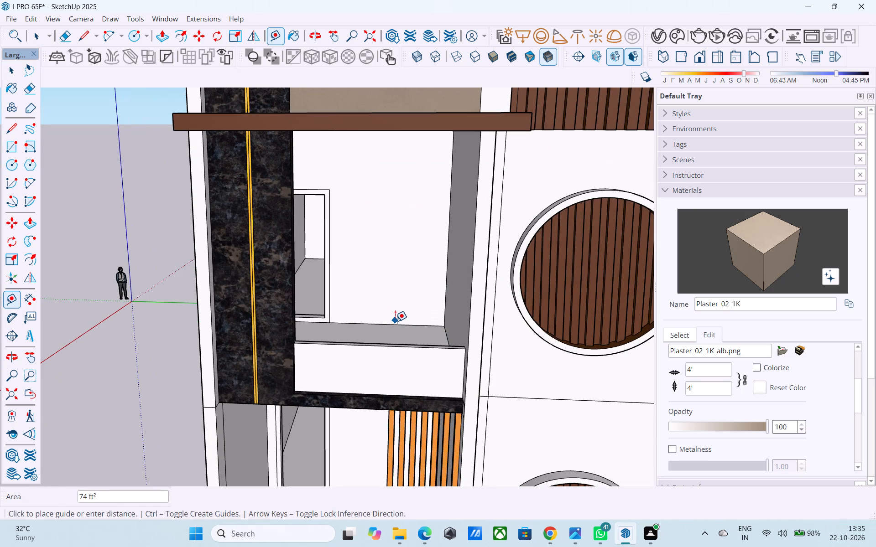
pyautogui.press('t')
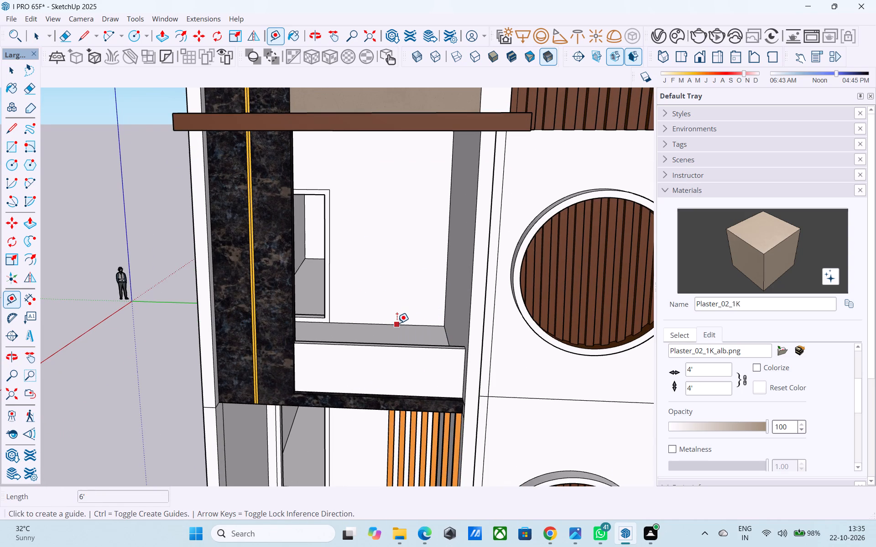
pyautogui.click(397, 323)
pyautogui.moveTo(387, 280); pyautogui.dragTo(319, 296, button='middle')
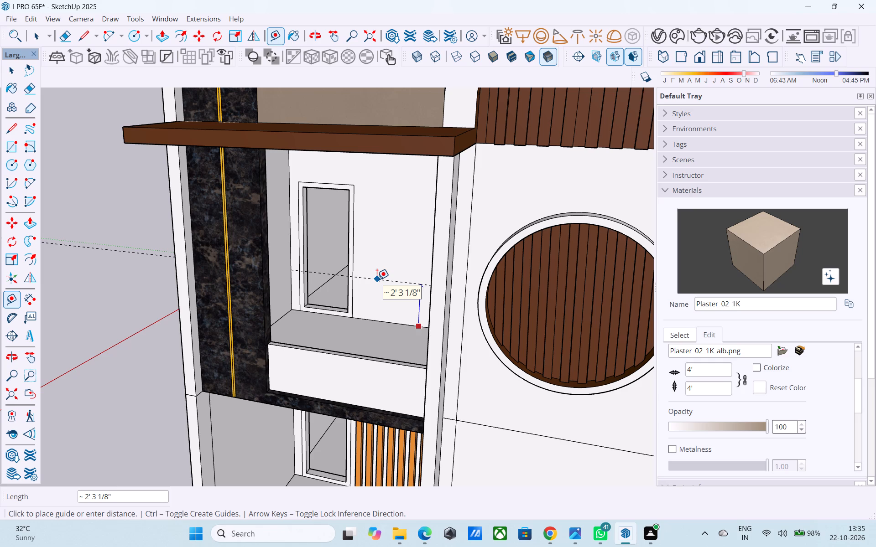
pyautogui.write("3'")
pyautogui.press('Return')
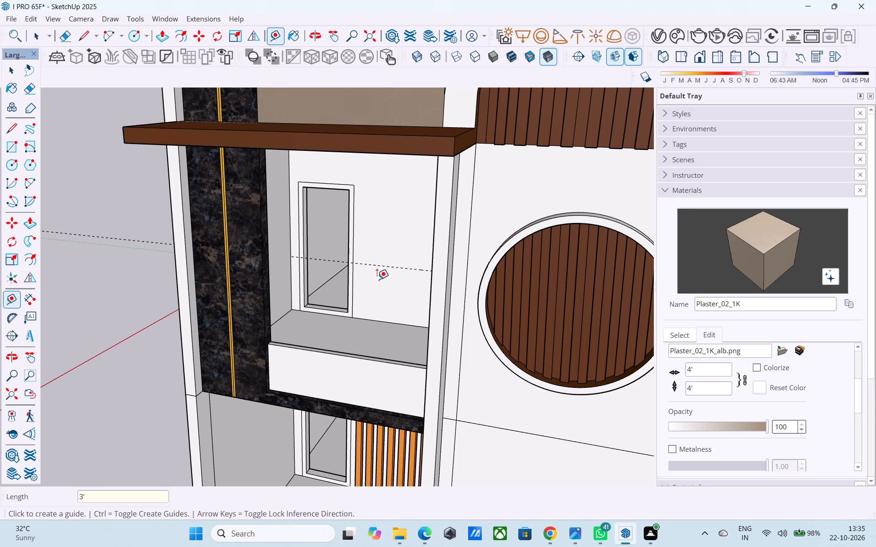
pyautogui.press('space')
pyautogui.moveTo(375, 282); pyautogui.dragTo(523, 289, button='middle')
pyautogui.moveTo(475, 279); pyautogui.dragTo(378, 268, button='middle')
pyautogui.scroll(2, 360, 267)
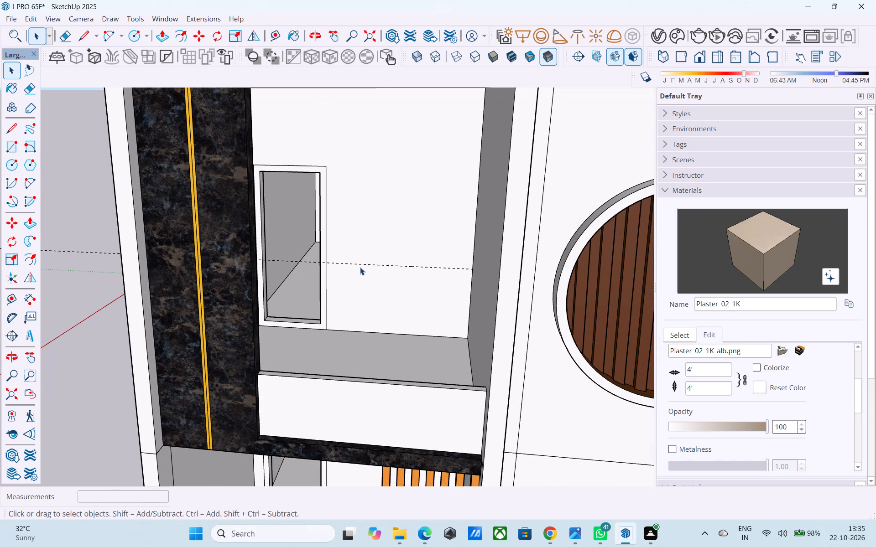
# Place a vertical guide on the upper balcony's back wall, 1' from the door frame's outer edge.
pyautogui.press('t')
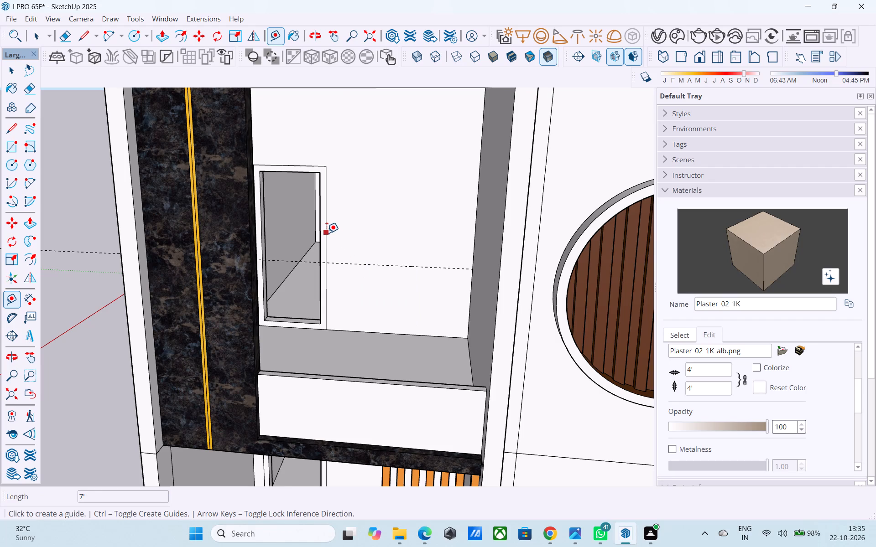
pyautogui.click(327, 233)
pyautogui.write("1'")
pyautogui.press('Return')
pyautogui.press('space')
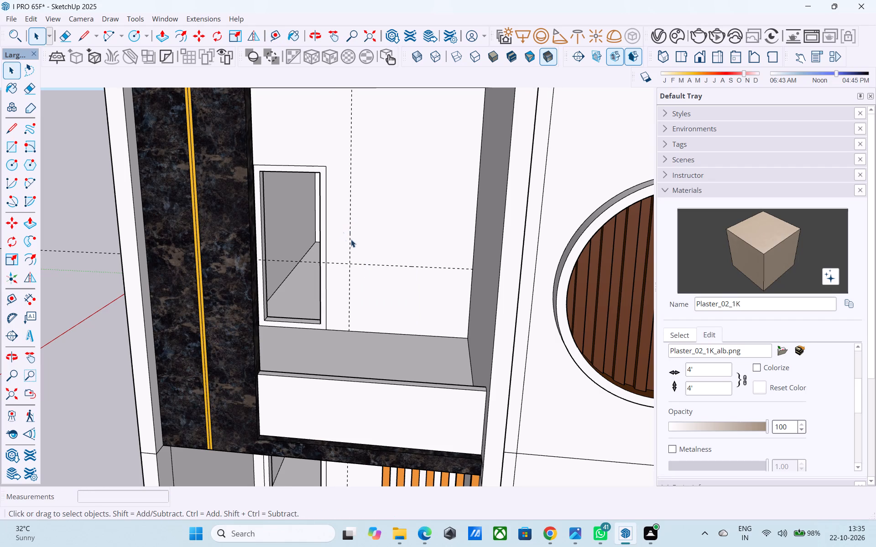
# Draw a 4' by 4' window rectangle on the upper balcony's back wall, starting at the guides' intersection.
pyautogui.press('r')
pyautogui.click(352, 266)
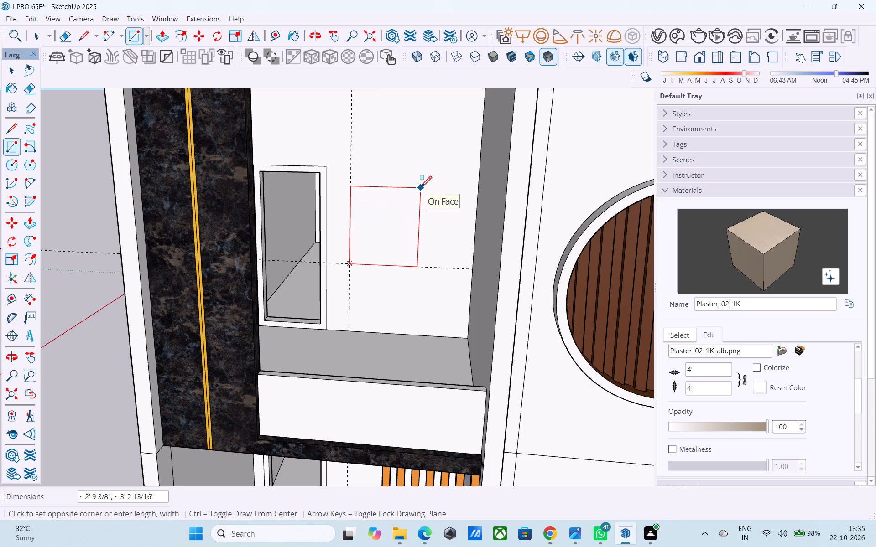
pyautogui.write("4',4'")
pyautogui.press('Return')
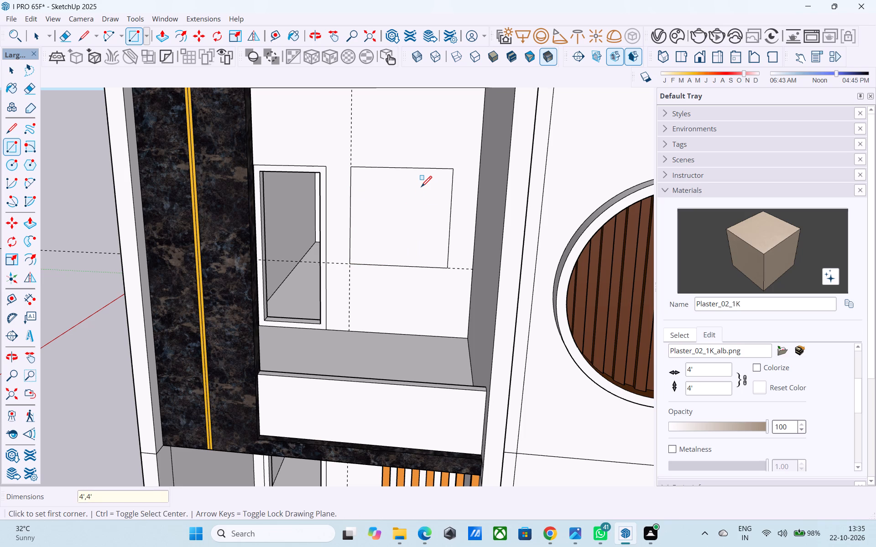
pyautogui.press('space')
# Place a horizontal guide on the lower balcony's back wall, 3' above the balcony floor.
pyautogui.scroll(-6, 421, 188)
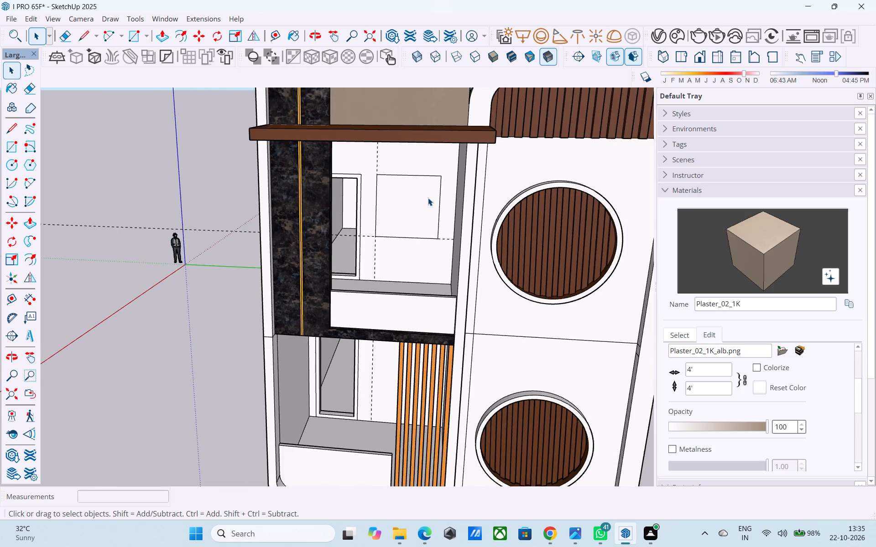
pyautogui.scroll(-2, 428, 198)
pyautogui.moveTo(430, 327); pyautogui.dragTo(463, 335, button='middle')
pyautogui.middleClick(390, 368)
pyautogui.scroll(4, 386, 365)
pyautogui.press('t')
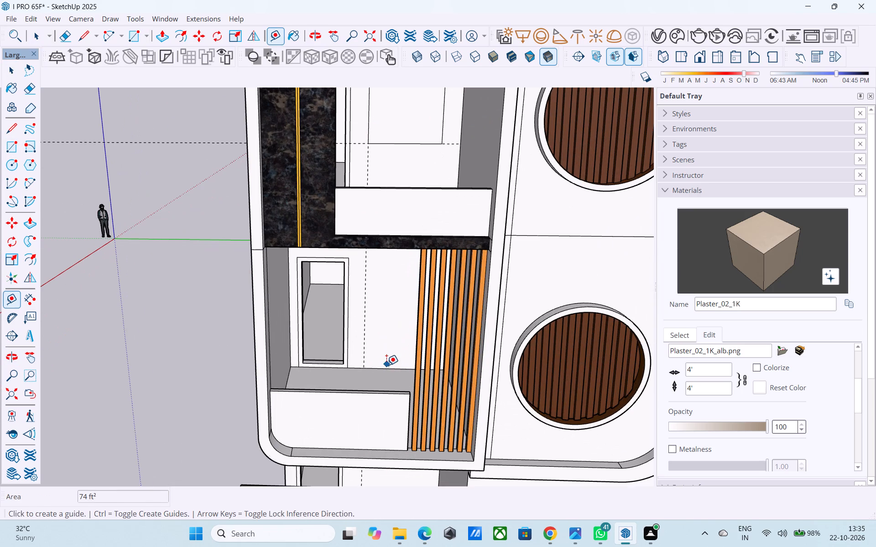
pyautogui.click(375, 370)
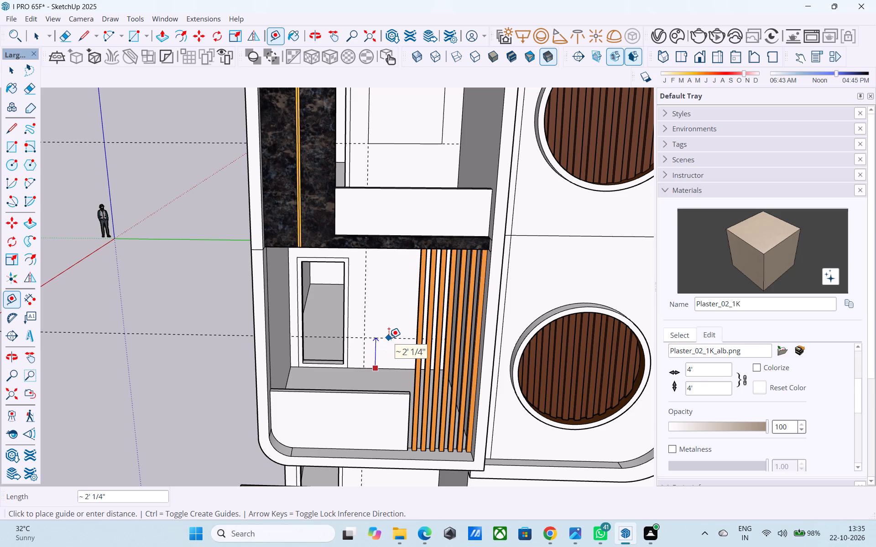
pyautogui.write("3'")
pyautogui.press('Return')
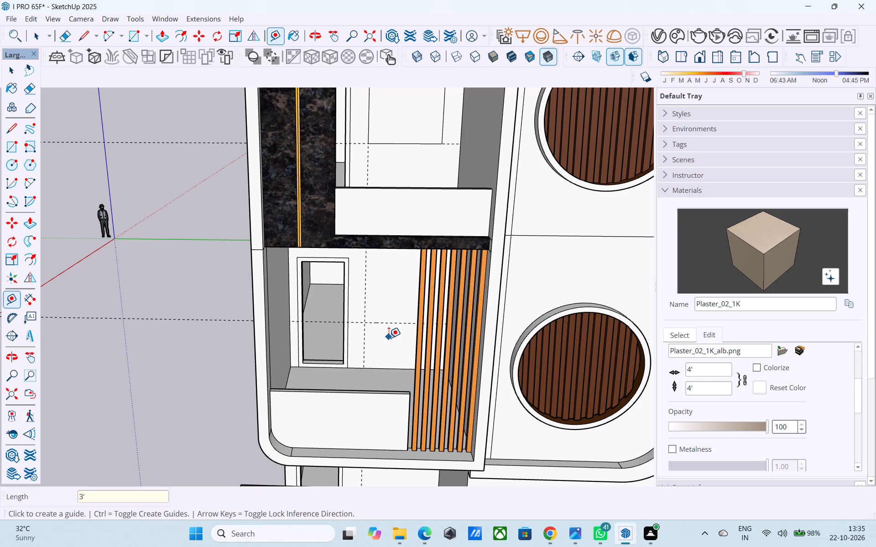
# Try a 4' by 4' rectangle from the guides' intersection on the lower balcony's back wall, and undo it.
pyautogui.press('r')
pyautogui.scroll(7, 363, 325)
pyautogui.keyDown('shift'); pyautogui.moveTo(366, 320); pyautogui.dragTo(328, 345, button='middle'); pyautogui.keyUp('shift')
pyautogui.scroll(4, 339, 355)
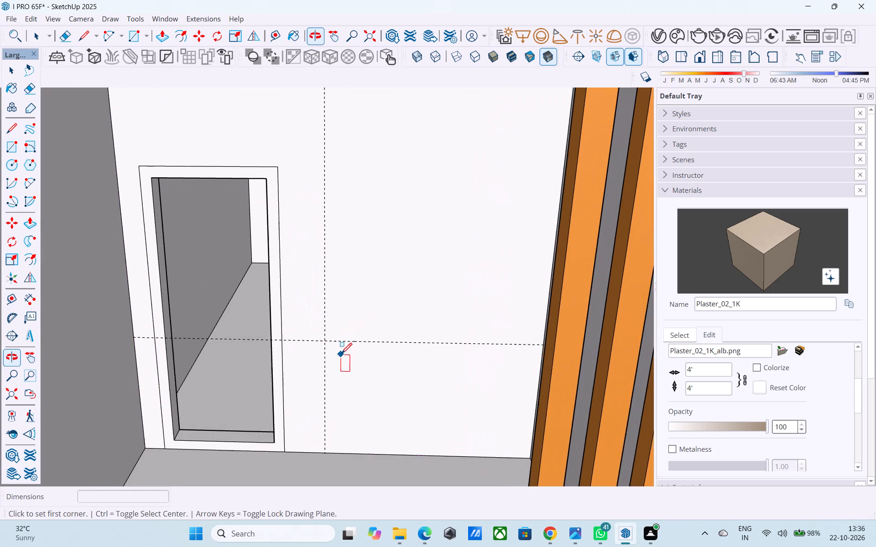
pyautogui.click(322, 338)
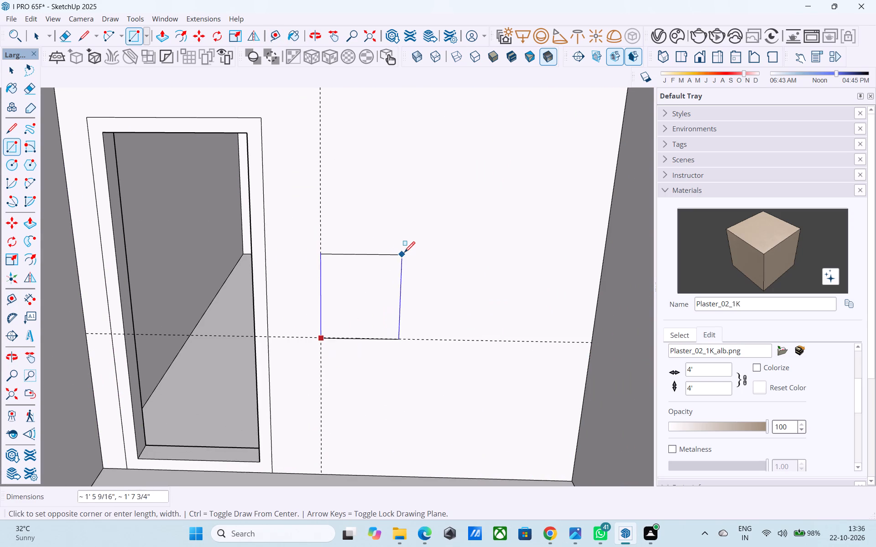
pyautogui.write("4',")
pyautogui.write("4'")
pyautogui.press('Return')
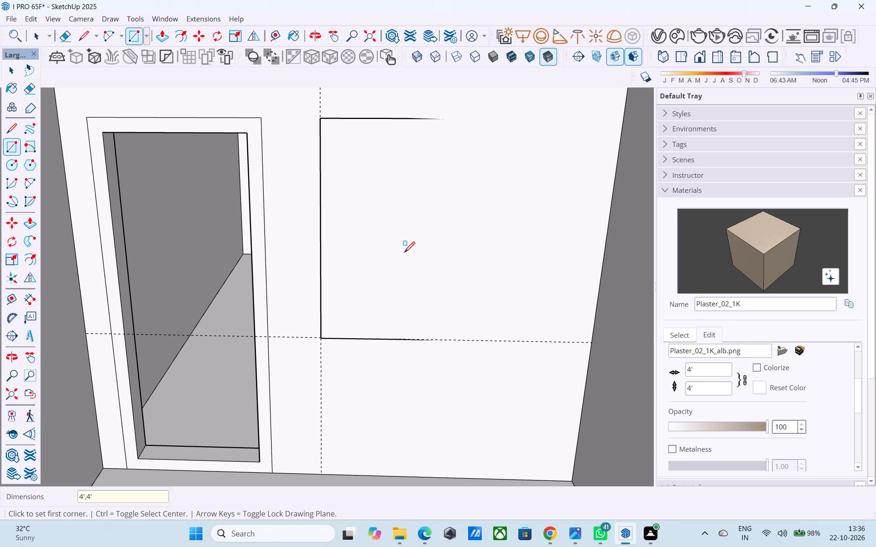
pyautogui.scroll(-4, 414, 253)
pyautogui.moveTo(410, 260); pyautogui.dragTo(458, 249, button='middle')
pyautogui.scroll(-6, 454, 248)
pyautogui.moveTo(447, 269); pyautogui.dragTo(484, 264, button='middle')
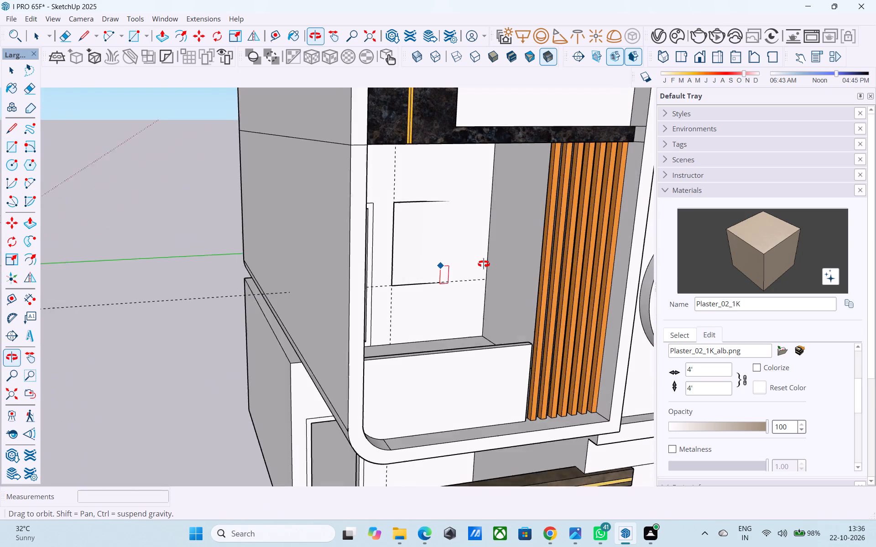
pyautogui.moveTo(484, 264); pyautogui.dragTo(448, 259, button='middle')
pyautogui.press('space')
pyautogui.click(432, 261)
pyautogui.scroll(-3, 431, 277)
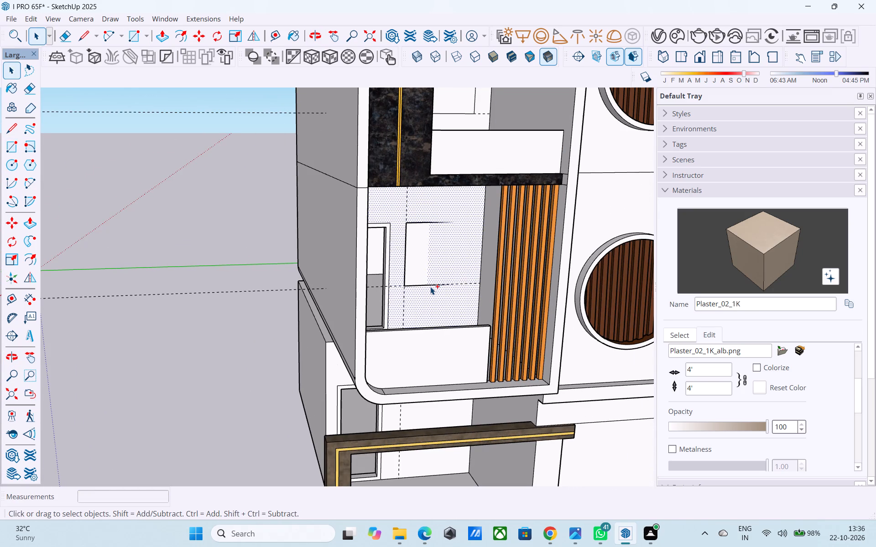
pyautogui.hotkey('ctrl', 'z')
# Copy the upper balcony's square window face down to the guides' intersection on the lower balcony's back wall.
pyautogui.scroll(-4, 430, 287)
pyautogui.moveTo(419, 290); pyautogui.dragTo(339, 320, button='middle')
pyautogui.scroll(2, 477, 320)
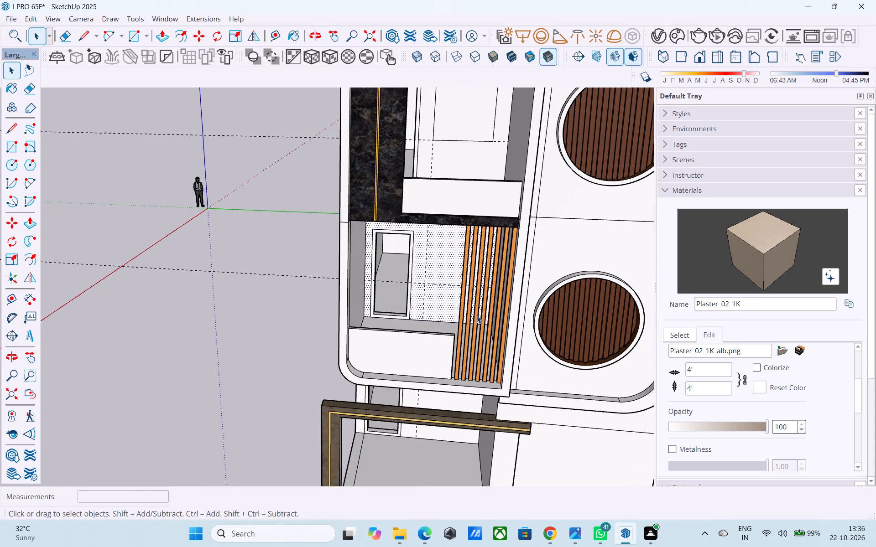
pyautogui.click(474, 97)
pyautogui.press('m')
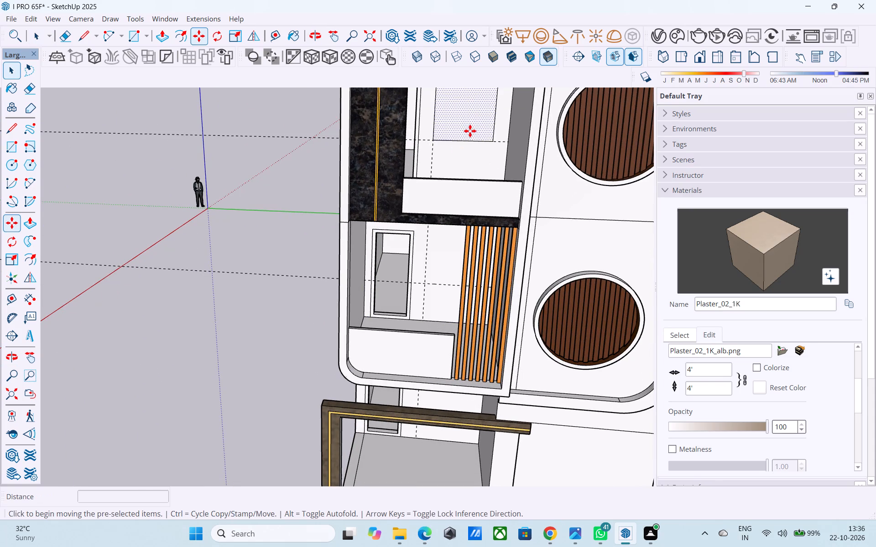
pyautogui.click(434, 141)
pyautogui.scroll(7, 429, 294)
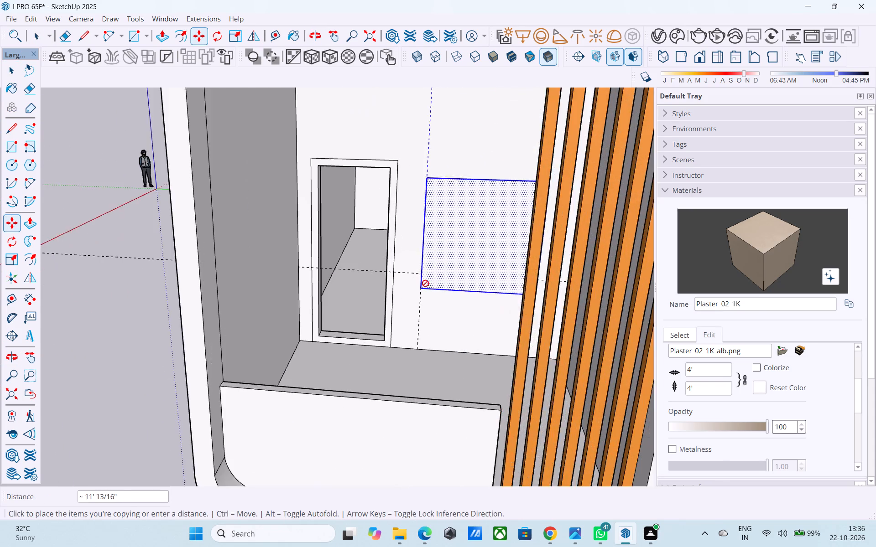
pyautogui.scroll(20, 425, 283)
pyautogui.scroll(3, 425, 283)
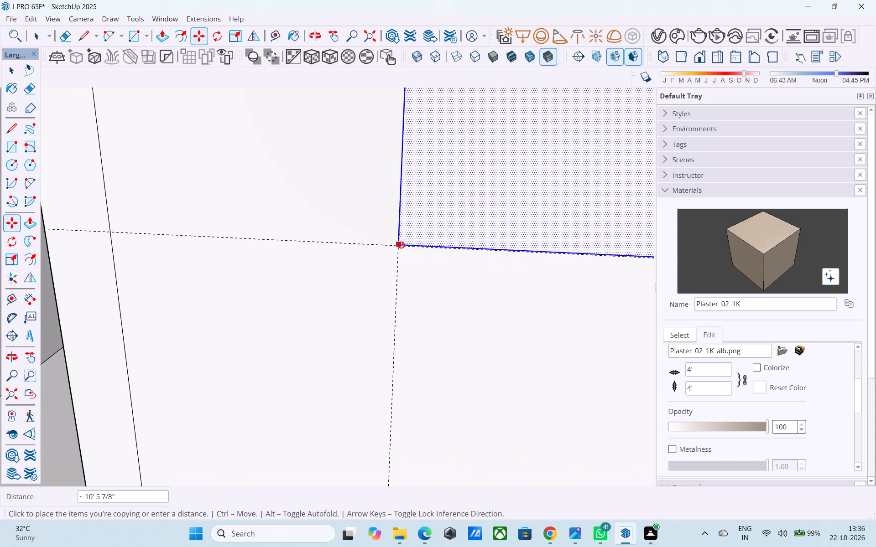
pyautogui.click(400, 245)
pyautogui.scroll(-20, 402, 219)
pyautogui.scroll(-12, 402, 219)
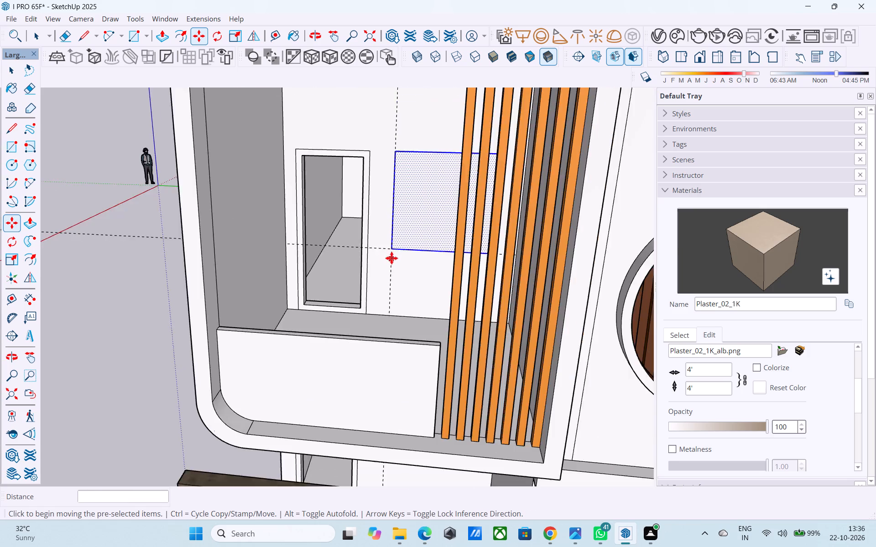
pyautogui.scroll(-4, 391, 258)
pyautogui.press('space')
# Examine the whole facade, checking the square window outlines on the upper and lower balconies.
pyautogui.moveTo(392, 258); pyautogui.dragTo(407, 254, button='middle')
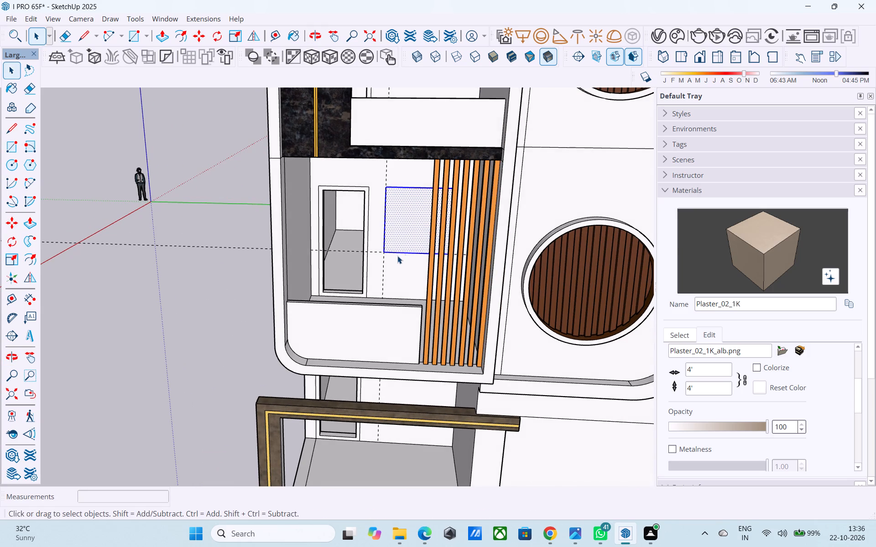
pyautogui.scroll(-4, 397, 256)
pyautogui.moveTo(392, 252); pyautogui.dragTo(396, 241, button='middle')
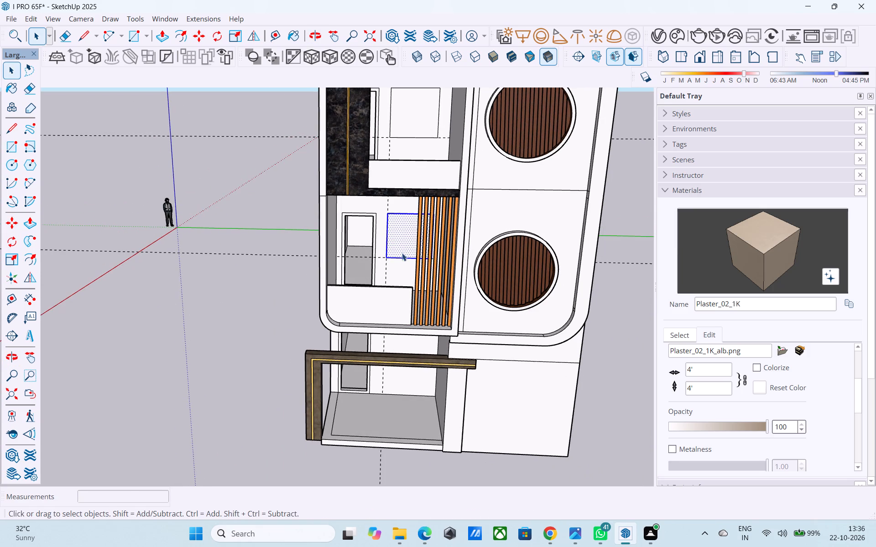
pyautogui.scroll(-5, 402, 257)
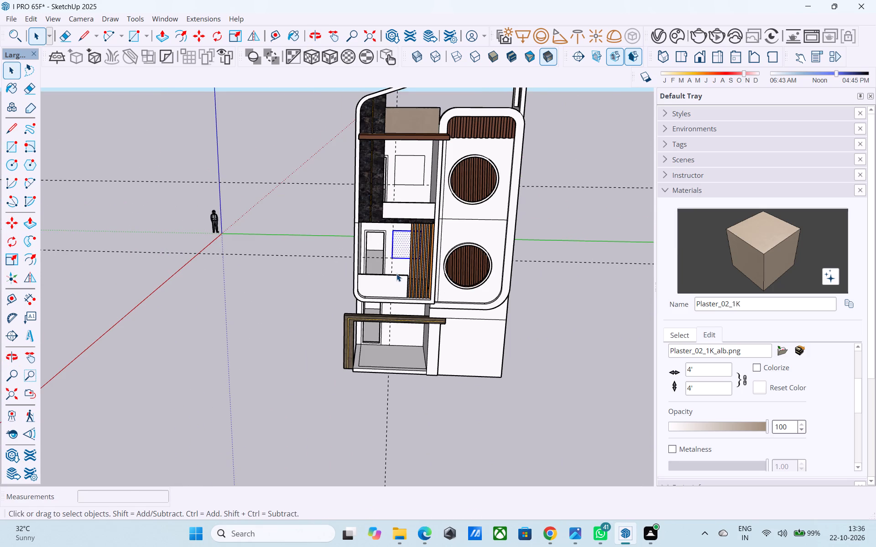
pyautogui.scroll(-4, 396, 273)
pyautogui.moveTo(391, 269); pyautogui.dragTo(389, 262, button='middle')
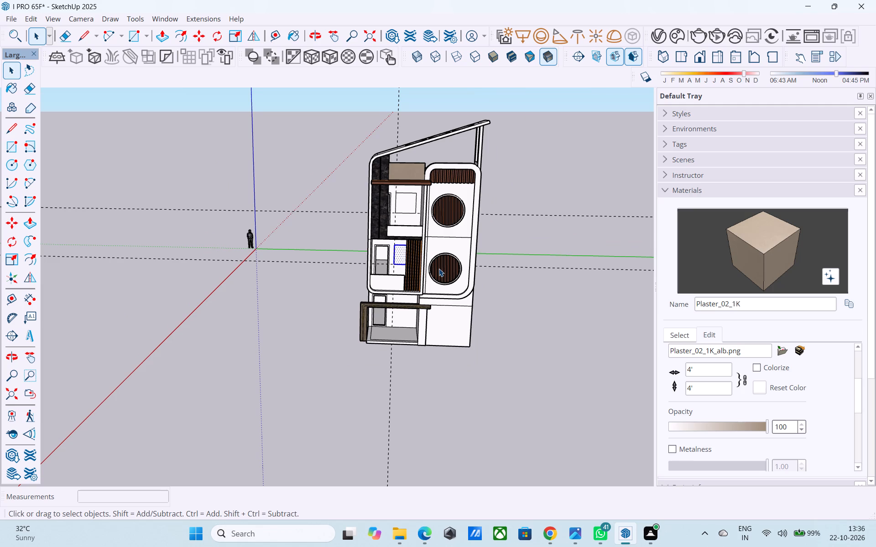
pyautogui.scroll(1, 439, 268)
pyautogui.scroll(-3, 440, 268)
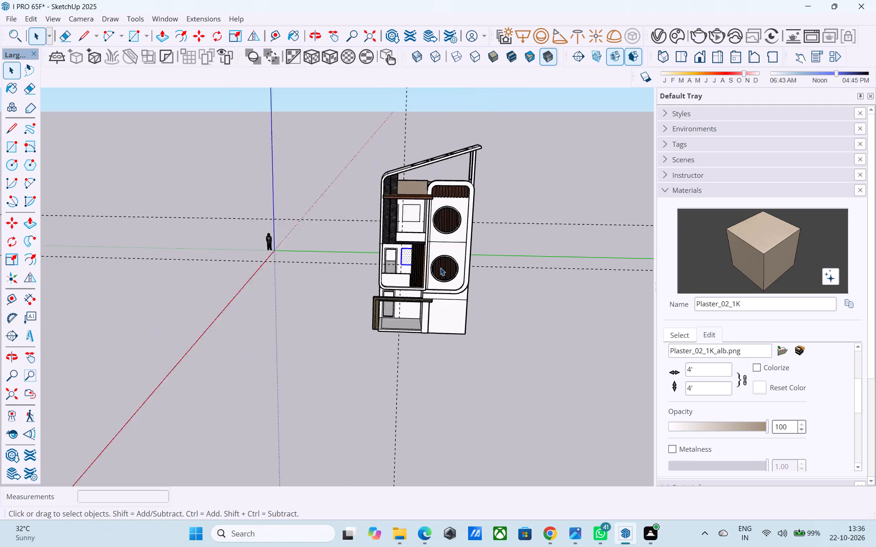
pyautogui.scroll(-1, 440, 268)
pyautogui.moveTo(440, 267); pyautogui.dragTo(421, 322, button='middle')
# Offset the upper balcony's square window outline 3" inward to form its frame.
pyautogui.moveTo(423, 289); pyautogui.dragTo(512, 282, button='middle')
pyautogui.scroll(13, 409, 237)
pyautogui.moveTo(372, 216); pyautogui.dragTo(348, 204, button='middle')
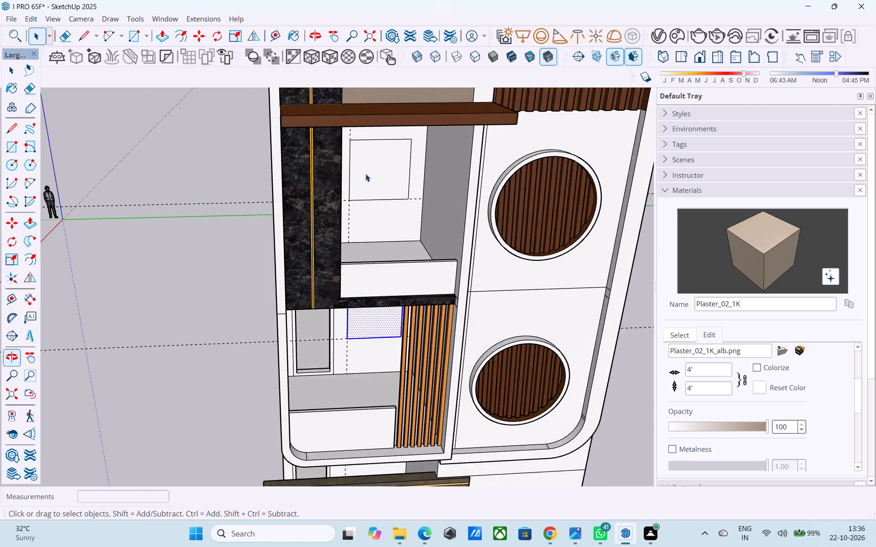
pyautogui.scroll(2, 365, 174)
pyautogui.click(369, 173)
pyautogui.scroll(3, 369, 173)
pyautogui.press('f')
pyautogui.click(369, 173)
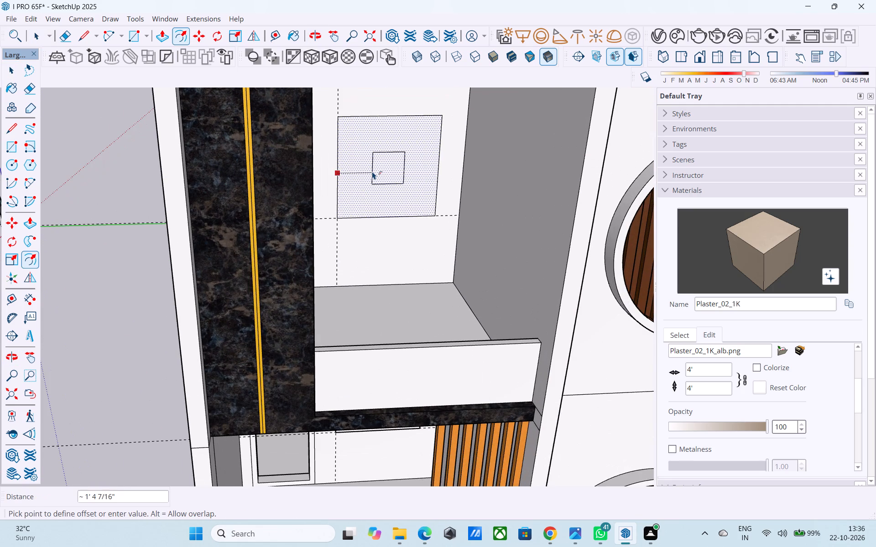
pyautogui.write('3"')
pyautogui.press('Return')
pyautogui.press('space')
# Offset the lower balcony's square window outline 3" inward to form its frame.
pyautogui.scroll(-6, 373, 170)
pyautogui.moveTo(395, 323); pyautogui.dragTo(387, 299, button='middle')
pyautogui.scroll(5, 386, 311)
pyautogui.click(381, 318)
pyautogui.moveTo(381, 318); pyautogui.dragTo(392, 301, button='middle')
pyautogui.scroll(2, 392, 301)
pyautogui.press('f')
pyautogui.click(392, 301)
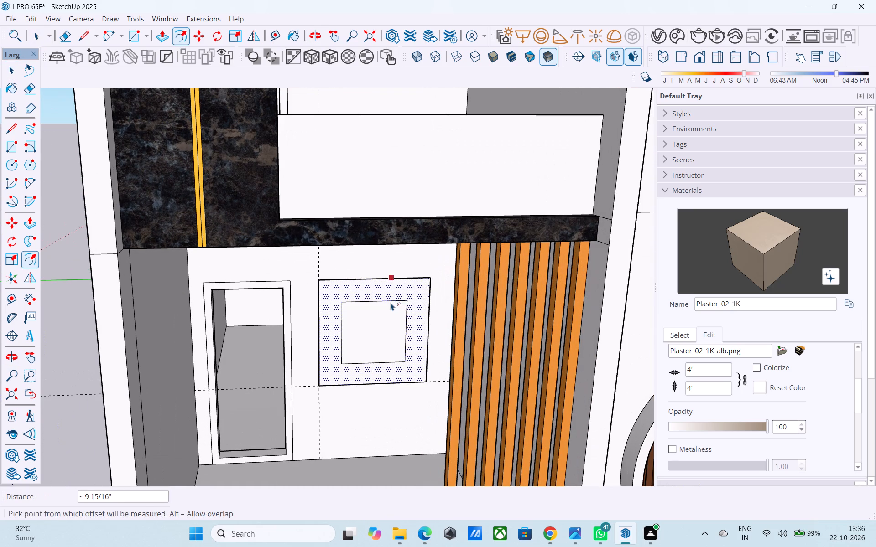
pyautogui.write('3"')
pyautogui.press('Return')
pyautogui.press('space')
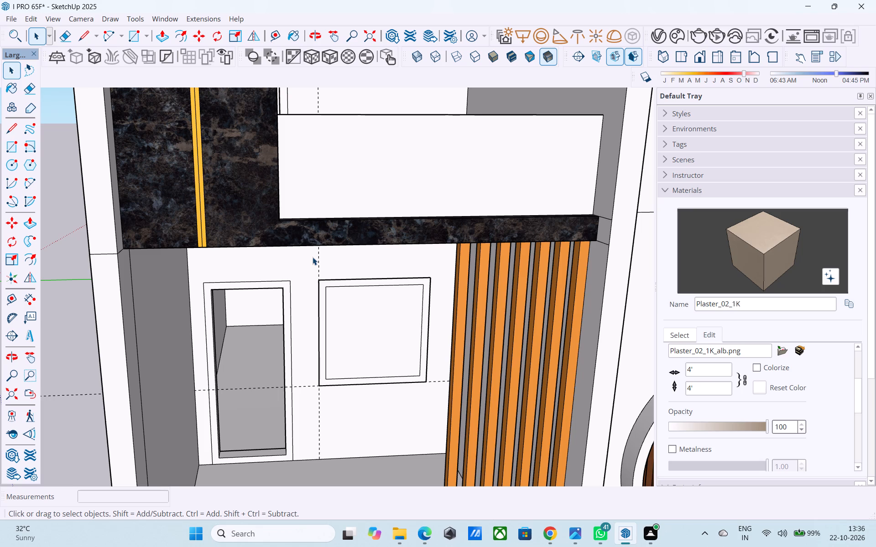
# Push the inner panel of the upper balcony's window 6" into the wall with Push/Pull.
pyautogui.scroll(-7, 354, 289)
pyautogui.moveTo(386, 380); pyautogui.dragTo(382, 349, button='middle')
pyautogui.moveTo(380, 344); pyautogui.dragTo(372, 447, button='middle')
pyautogui.scroll(3, 411, 331)
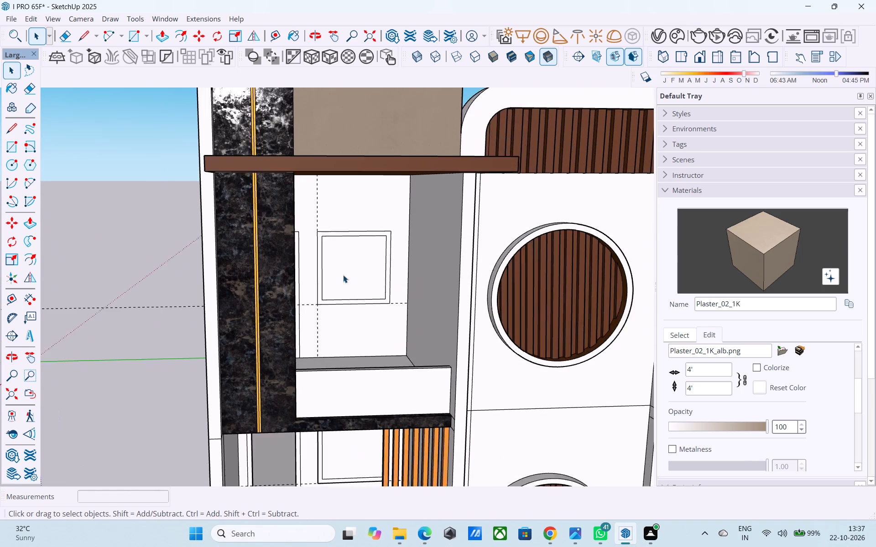
pyautogui.click(342, 267)
pyautogui.press('p')
pyautogui.click(343, 269)
pyautogui.scroll(1, 342, 260)
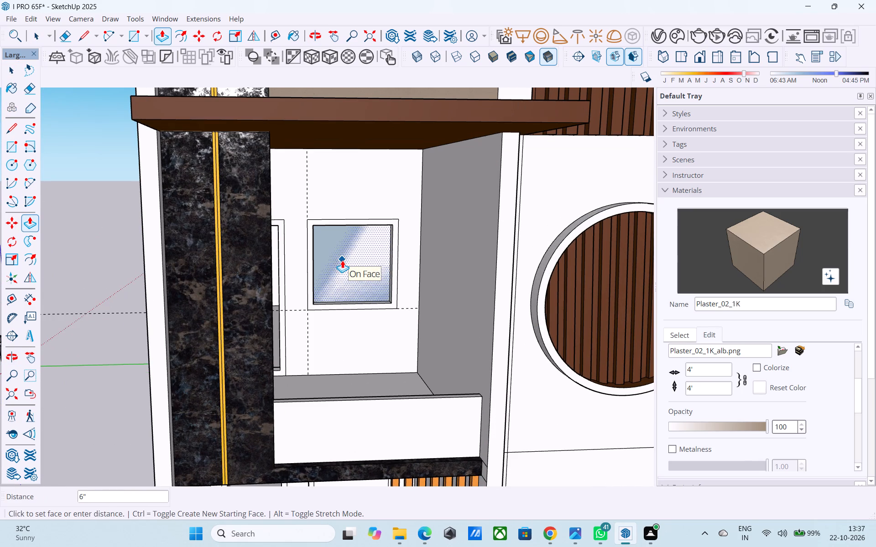
pyautogui.click(342, 260)
pyautogui.scroll(-9, 366, 188)
pyautogui.scroll(6, 363, 308)
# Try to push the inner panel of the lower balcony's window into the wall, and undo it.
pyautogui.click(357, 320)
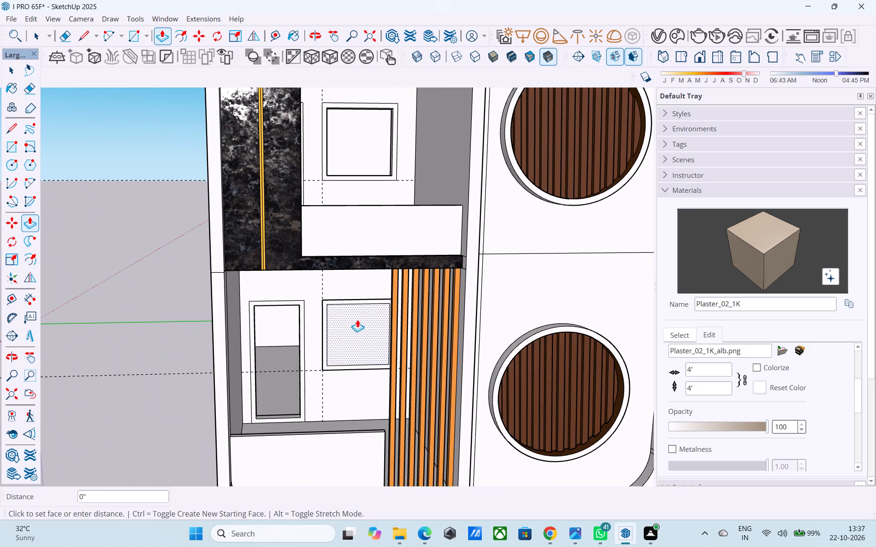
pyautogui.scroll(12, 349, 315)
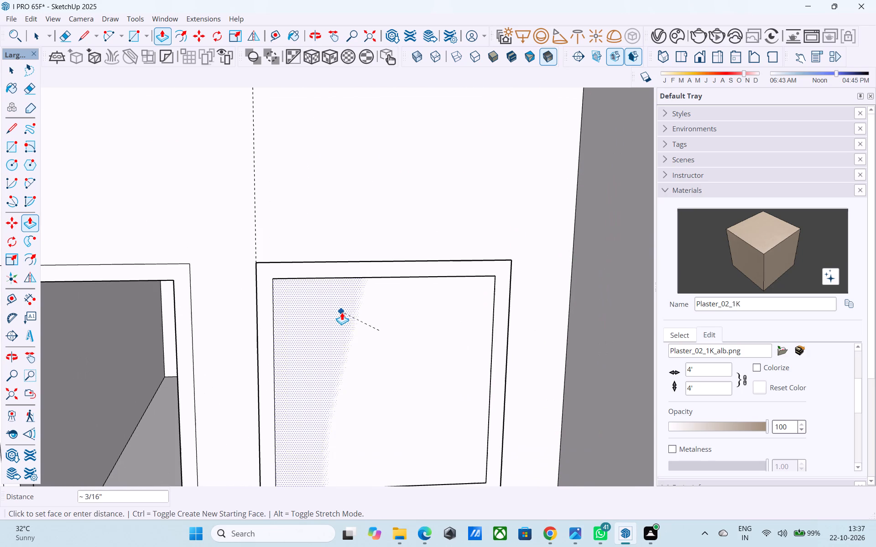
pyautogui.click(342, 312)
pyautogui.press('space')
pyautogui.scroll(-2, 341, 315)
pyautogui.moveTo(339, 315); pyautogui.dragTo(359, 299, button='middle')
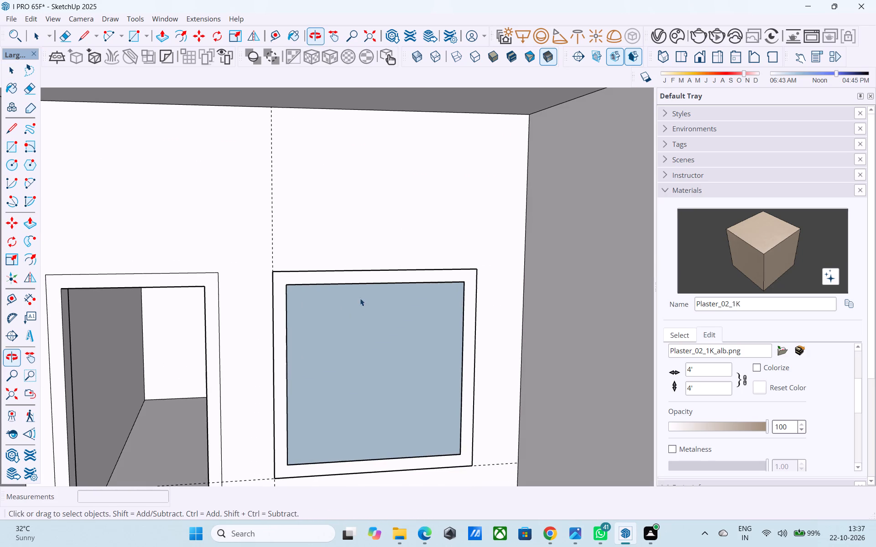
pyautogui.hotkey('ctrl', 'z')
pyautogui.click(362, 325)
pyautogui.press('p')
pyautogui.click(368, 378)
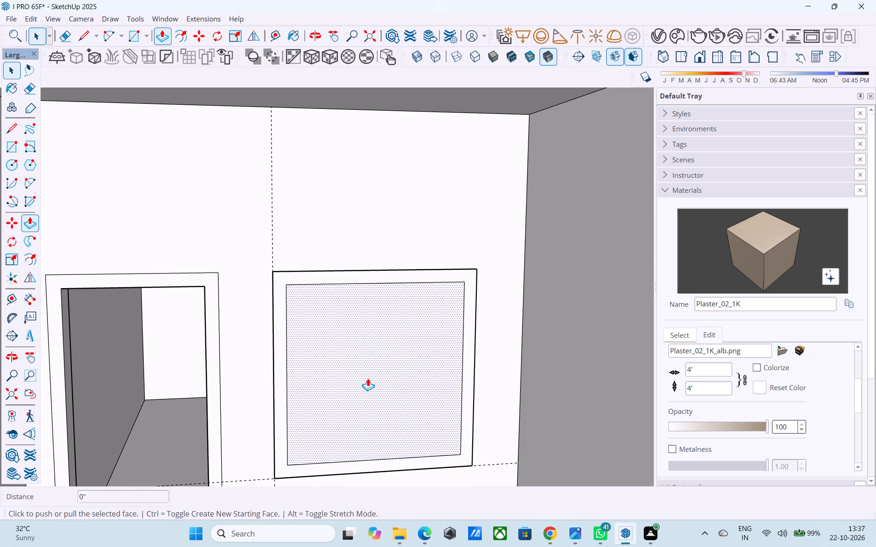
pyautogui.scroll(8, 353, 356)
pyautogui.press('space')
# Delete the inner panel face of the lower balcony's window, inside its 3" frame.
pyautogui.click(355, 354)
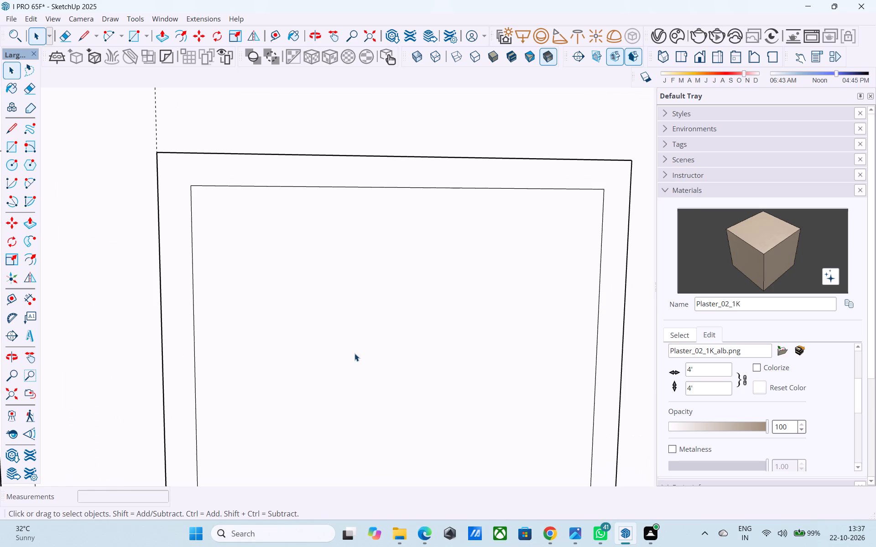
pyautogui.press('Delete')
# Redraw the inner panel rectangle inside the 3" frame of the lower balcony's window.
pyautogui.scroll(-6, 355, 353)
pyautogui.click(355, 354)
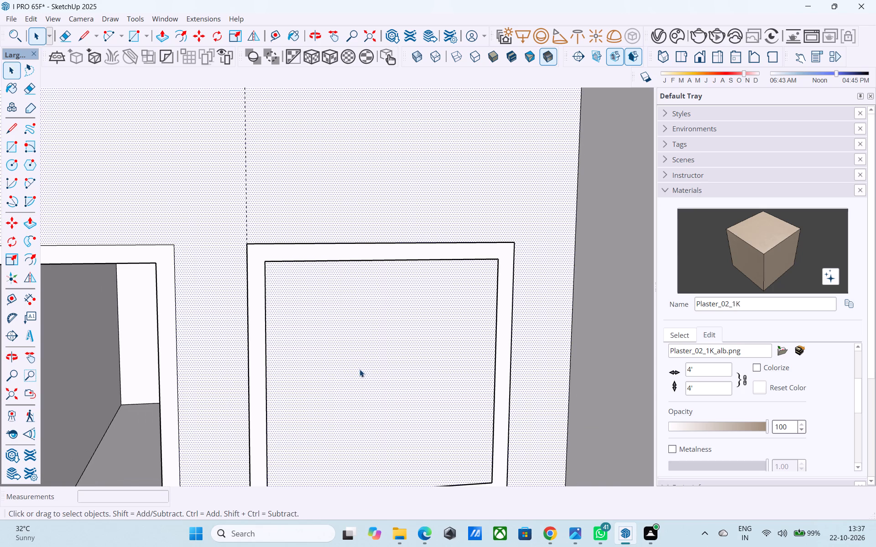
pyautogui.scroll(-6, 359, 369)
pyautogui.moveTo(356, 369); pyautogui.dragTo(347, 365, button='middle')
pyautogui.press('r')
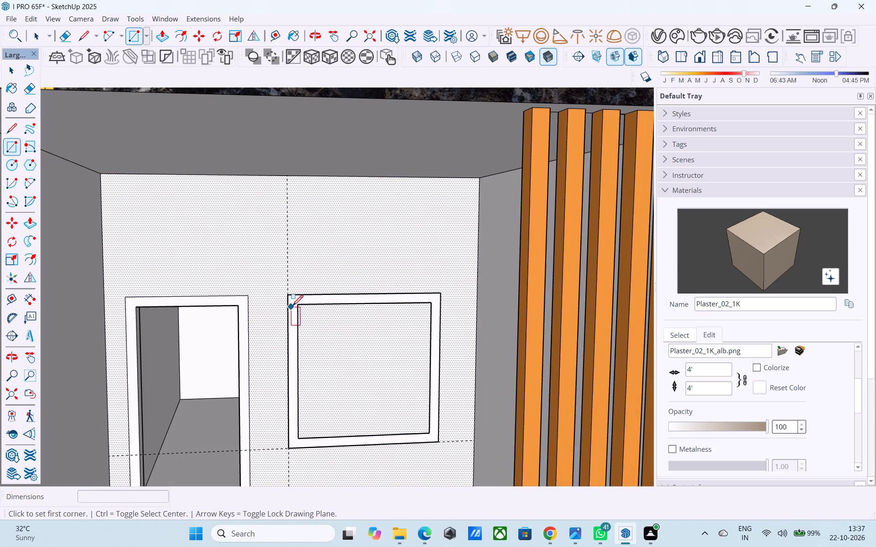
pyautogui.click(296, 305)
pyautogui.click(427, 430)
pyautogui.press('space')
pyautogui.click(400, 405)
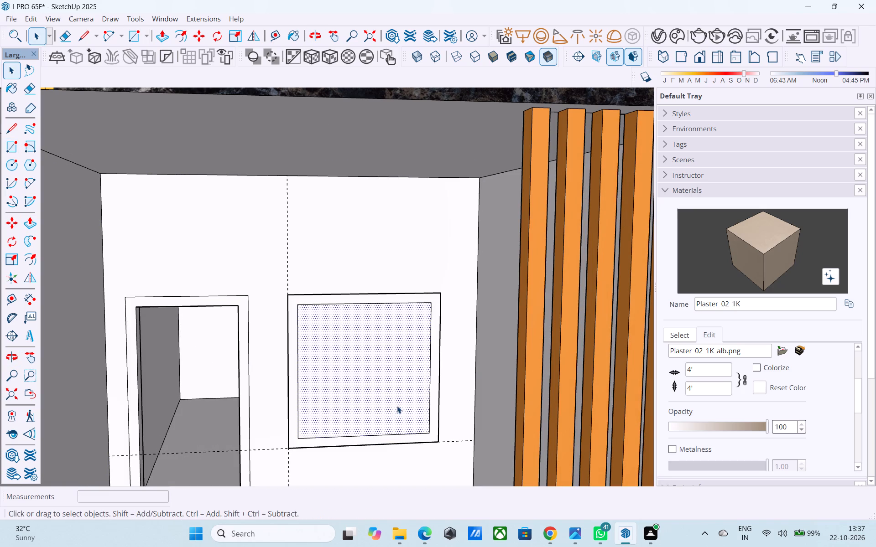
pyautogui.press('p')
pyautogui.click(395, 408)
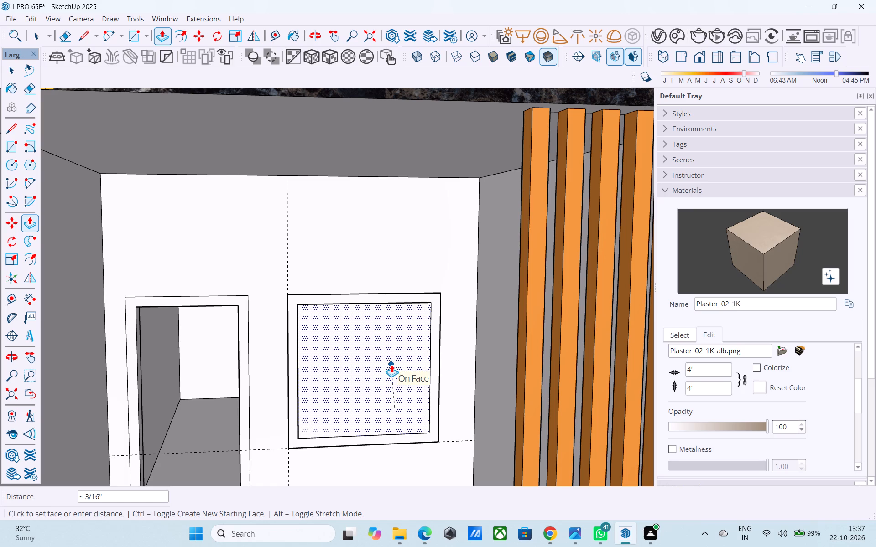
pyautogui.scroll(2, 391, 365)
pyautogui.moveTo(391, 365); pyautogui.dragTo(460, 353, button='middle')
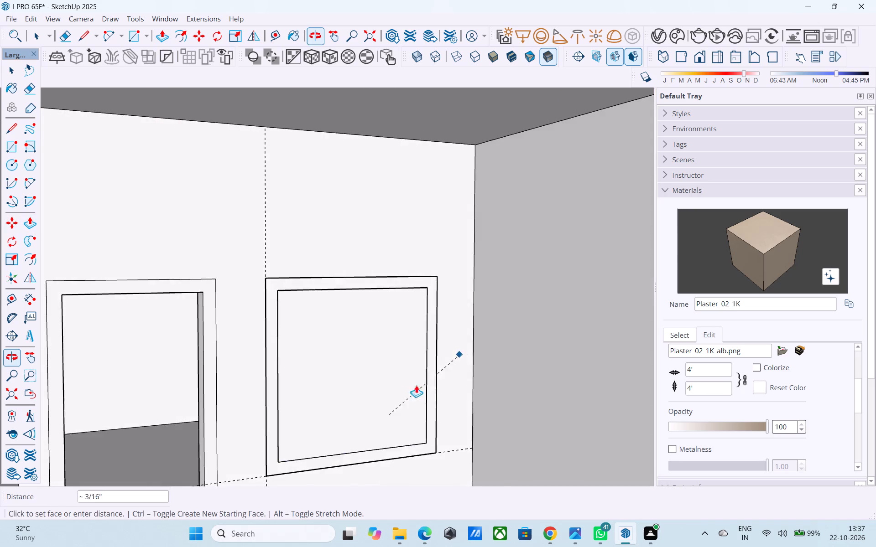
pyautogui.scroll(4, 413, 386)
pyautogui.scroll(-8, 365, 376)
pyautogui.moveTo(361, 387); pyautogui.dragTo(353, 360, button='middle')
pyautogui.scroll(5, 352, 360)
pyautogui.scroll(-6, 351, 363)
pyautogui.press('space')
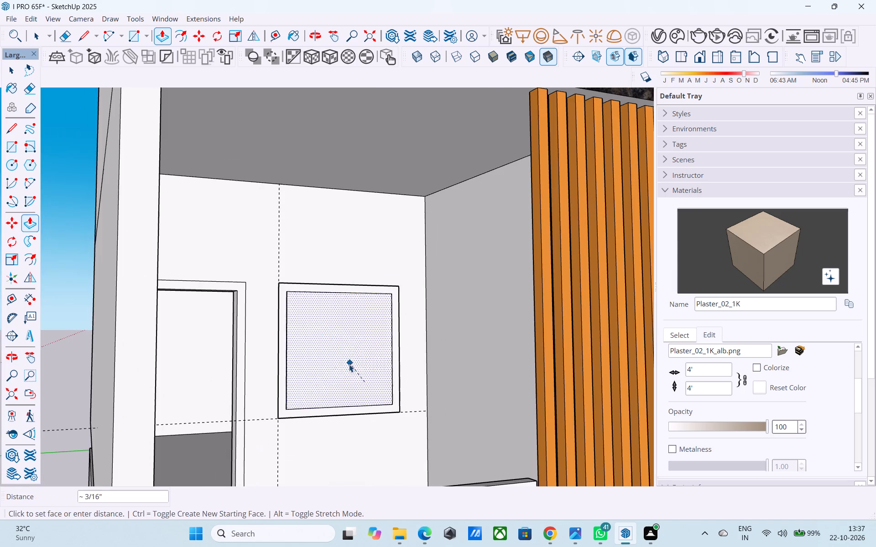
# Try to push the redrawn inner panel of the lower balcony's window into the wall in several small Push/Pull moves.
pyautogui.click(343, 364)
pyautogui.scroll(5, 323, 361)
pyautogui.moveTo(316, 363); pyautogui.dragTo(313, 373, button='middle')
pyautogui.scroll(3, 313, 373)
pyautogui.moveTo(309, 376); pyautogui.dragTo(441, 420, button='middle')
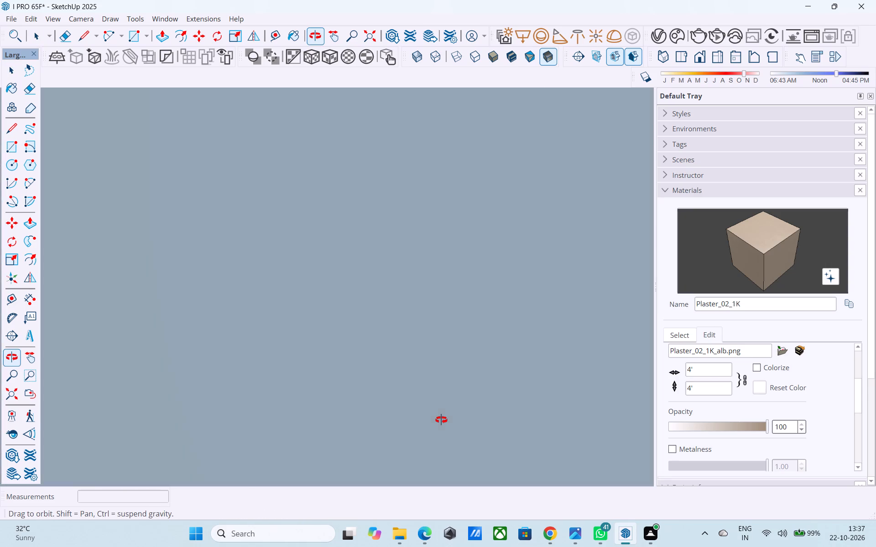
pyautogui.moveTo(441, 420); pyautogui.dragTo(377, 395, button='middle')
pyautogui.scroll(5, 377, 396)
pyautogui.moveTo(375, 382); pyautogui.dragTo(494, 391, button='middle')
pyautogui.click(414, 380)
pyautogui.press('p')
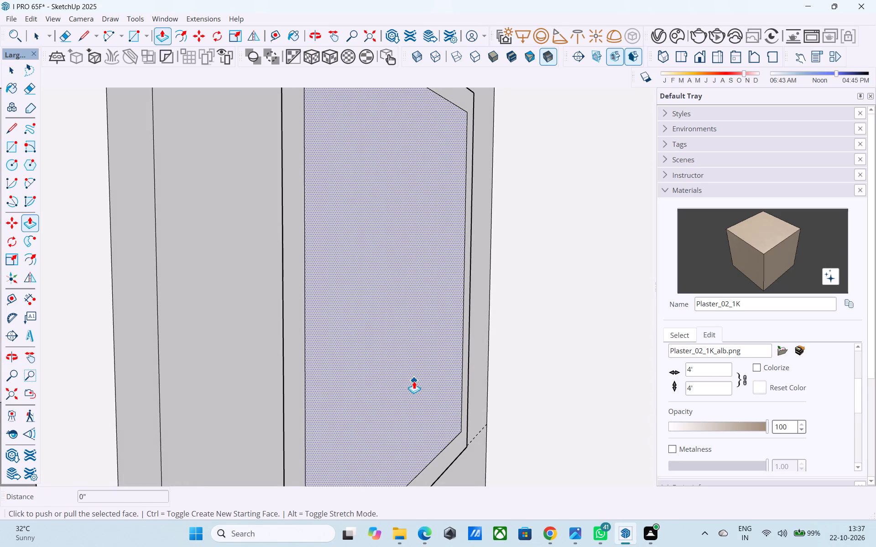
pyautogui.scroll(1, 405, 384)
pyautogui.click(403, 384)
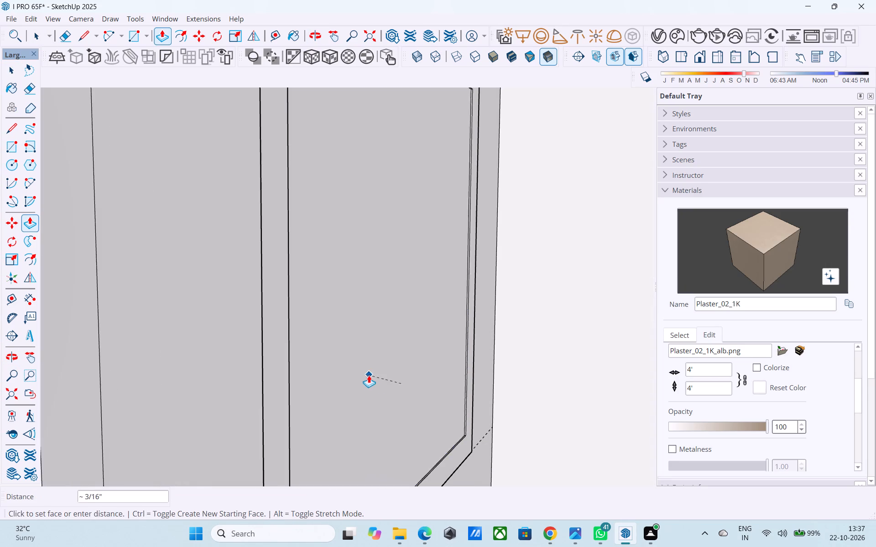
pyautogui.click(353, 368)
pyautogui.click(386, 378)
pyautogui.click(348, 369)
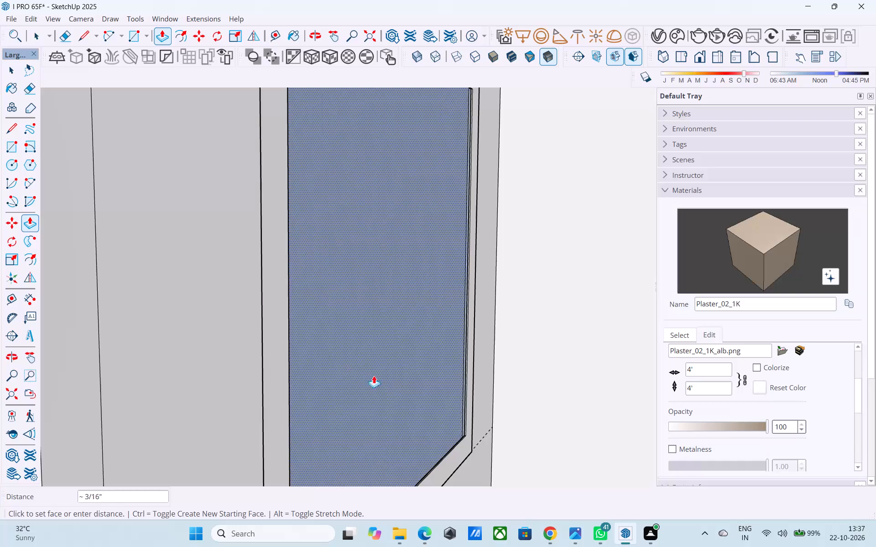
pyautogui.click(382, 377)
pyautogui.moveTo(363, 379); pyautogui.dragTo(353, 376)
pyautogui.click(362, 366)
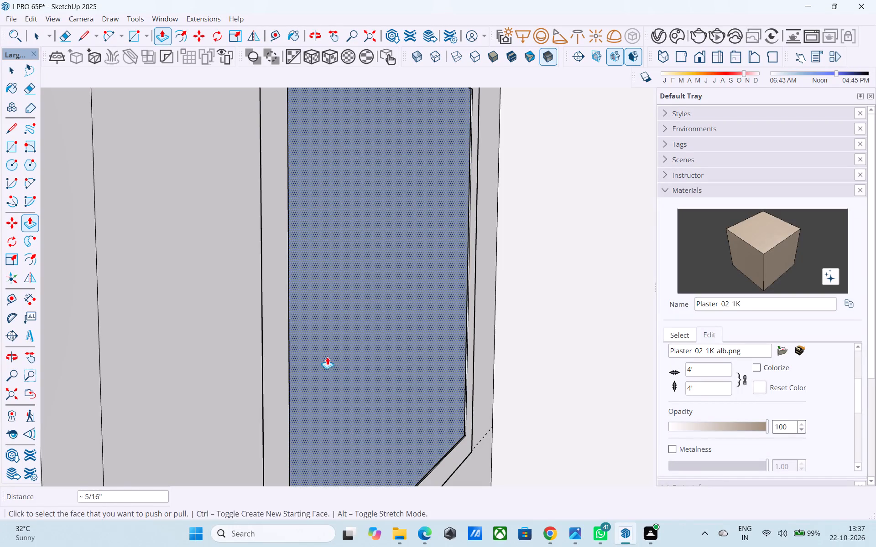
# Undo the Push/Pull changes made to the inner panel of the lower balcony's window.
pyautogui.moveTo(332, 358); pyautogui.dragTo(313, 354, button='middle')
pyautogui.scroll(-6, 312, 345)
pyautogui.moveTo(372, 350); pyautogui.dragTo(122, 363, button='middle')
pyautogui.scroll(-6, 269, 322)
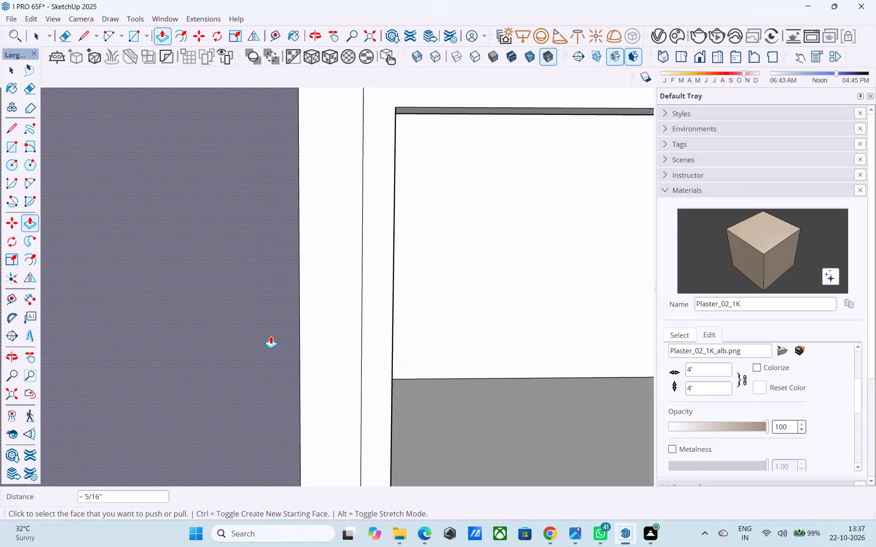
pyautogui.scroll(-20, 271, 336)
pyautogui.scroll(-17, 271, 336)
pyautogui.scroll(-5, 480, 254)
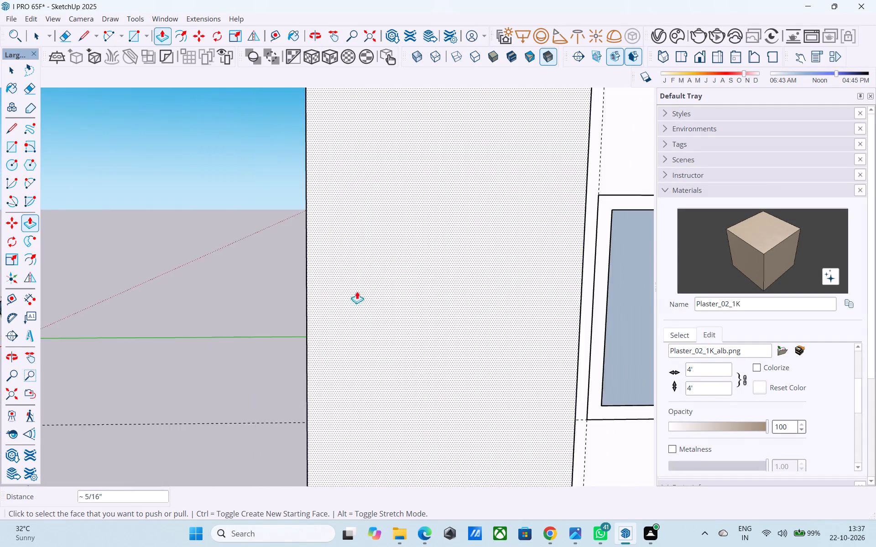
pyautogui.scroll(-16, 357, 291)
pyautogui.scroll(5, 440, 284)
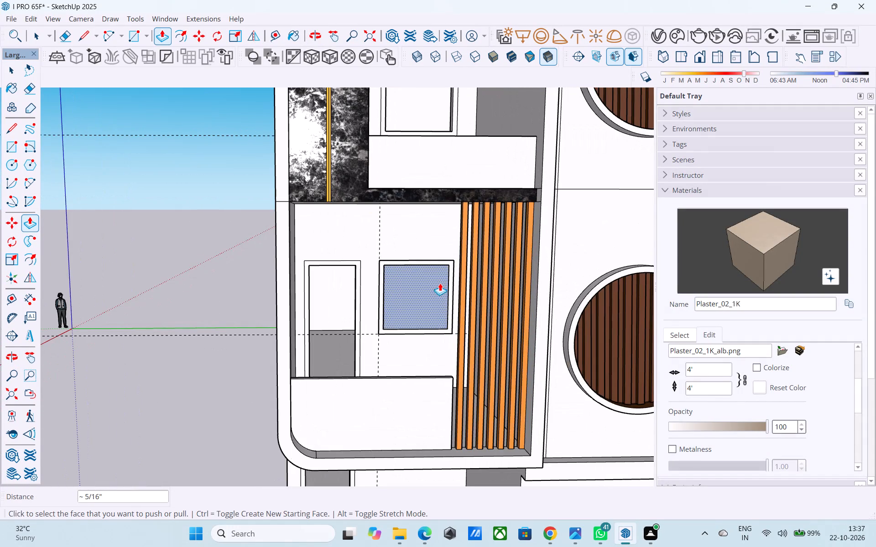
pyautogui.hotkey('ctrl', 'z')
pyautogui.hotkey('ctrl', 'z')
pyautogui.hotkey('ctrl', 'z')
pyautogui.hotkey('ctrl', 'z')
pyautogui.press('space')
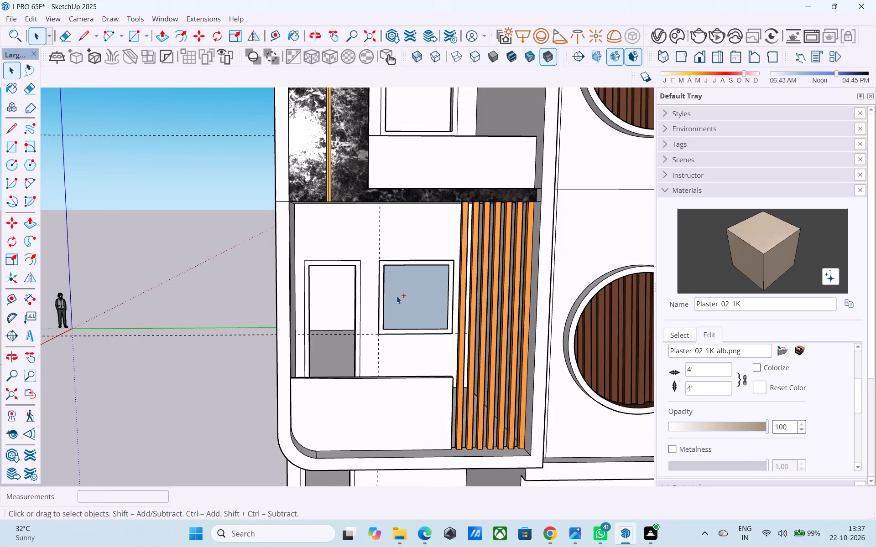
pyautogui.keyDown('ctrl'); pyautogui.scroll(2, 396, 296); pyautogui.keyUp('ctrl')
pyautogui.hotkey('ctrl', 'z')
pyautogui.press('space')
# Erase the lower balcony window's outer and inner outlines together with the vertical and horizontal guides on its wall.
pyautogui.moveTo(396, 300); pyautogui.dragTo(374, 335, button='middle')
pyautogui.scroll(1, 401, 300)
pyautogui.scroll(-5, 372, 336)
pyautogui.moveTo(370, 341); pyautogui.dragTo(375, 335, button='middle')
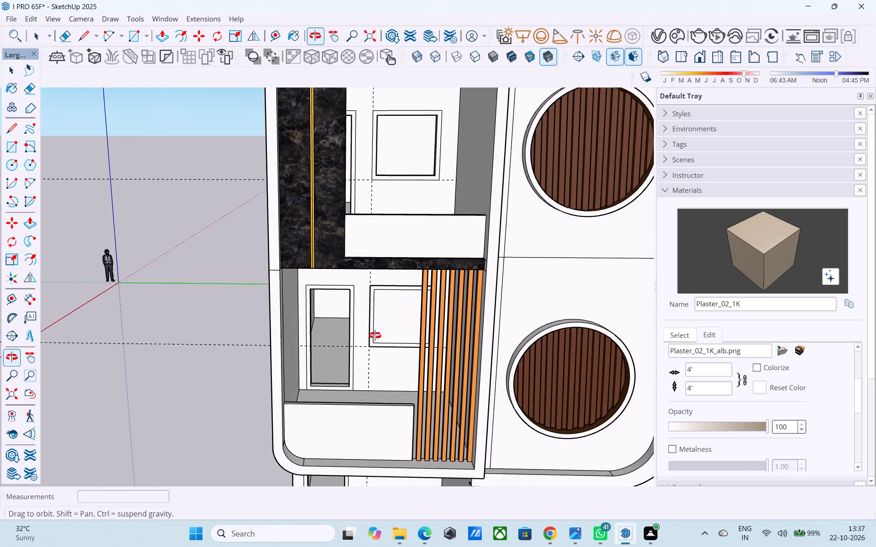
pyautogui.moveTo(375, 335); pyautogui.dragTo(375, 334, button='middle')
pyautogui.scroll(9, 394, 308)
pyautogui.press('e')
pyautogui.moveTo(397, 293); pyautogui.dragTo(397, 249)
pyautogui.moveTo(358, 293); pyautogui.dragTo(356, 294)
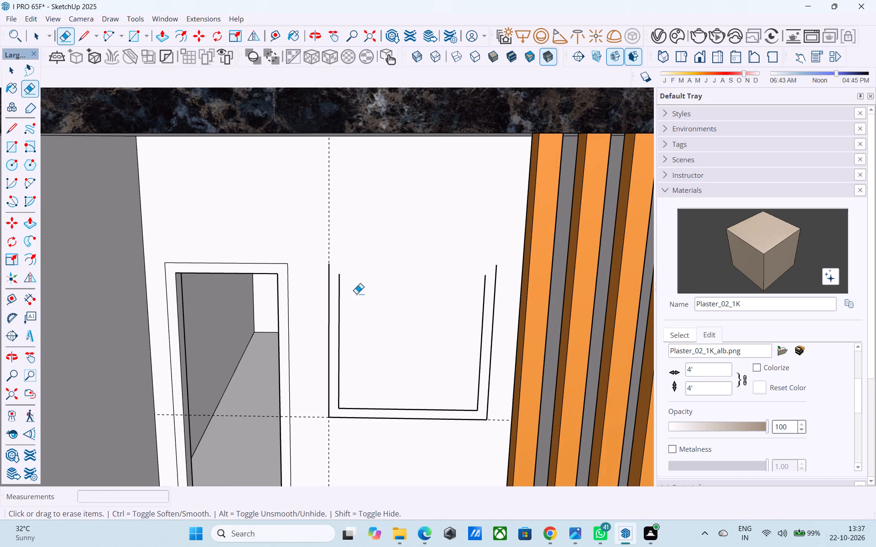
pyautogui.moveTo(356, 294); pyautogui.dragTo(329, 297)
pyautogui.moveTo(492, 308); pyautogui.dragTo(462, 309)
pyautogui.moveTo(505, 316); pyautogui.dragTo(483, 316)
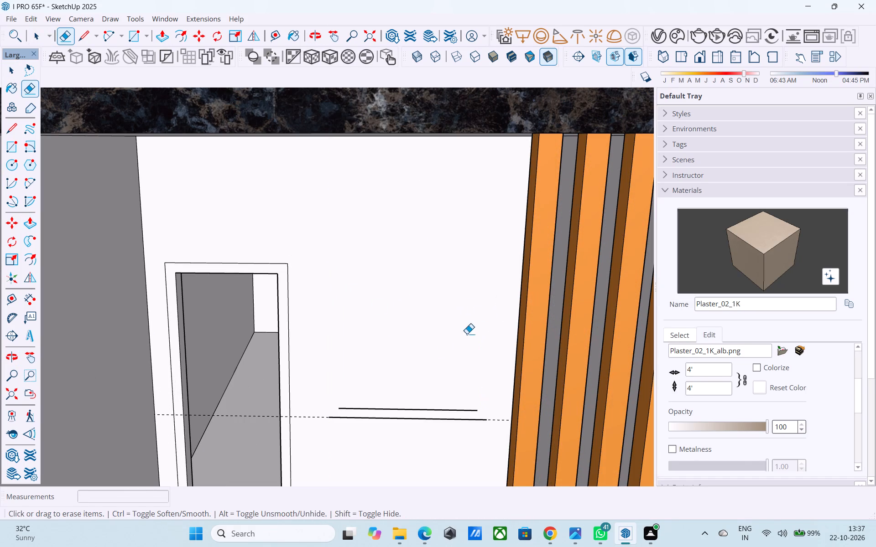
pyautogui.moveTo(415, 377); pyautogui.dragTo(413, 412)
pyautogui.moveTo(413, 417); pyautogui.dragTo(411, 446)
pyautogui.moveTo(395, 406); pyautogui.dragTo(381, 307, button='middle')
pyautogui.press('space')
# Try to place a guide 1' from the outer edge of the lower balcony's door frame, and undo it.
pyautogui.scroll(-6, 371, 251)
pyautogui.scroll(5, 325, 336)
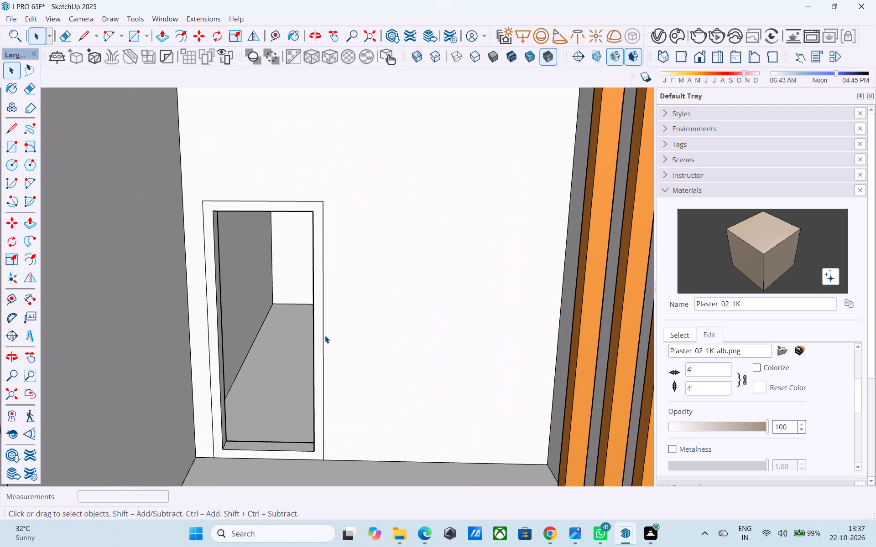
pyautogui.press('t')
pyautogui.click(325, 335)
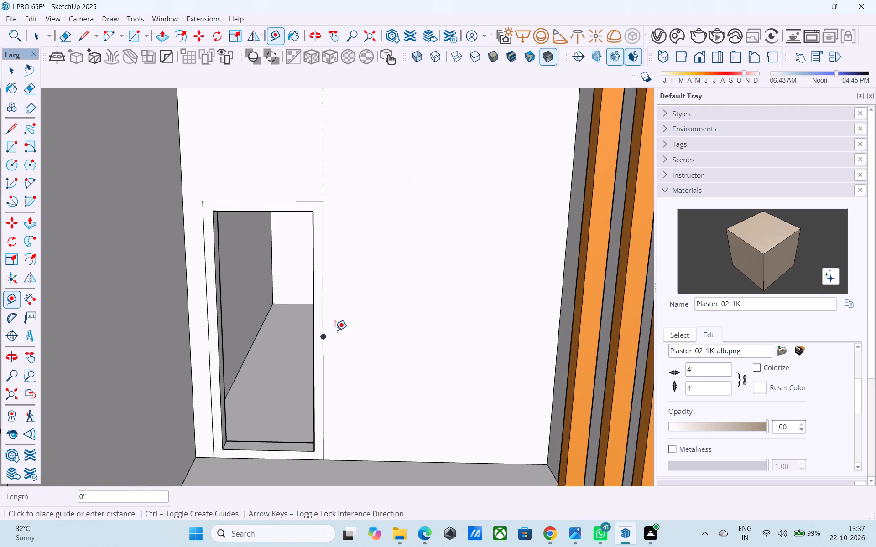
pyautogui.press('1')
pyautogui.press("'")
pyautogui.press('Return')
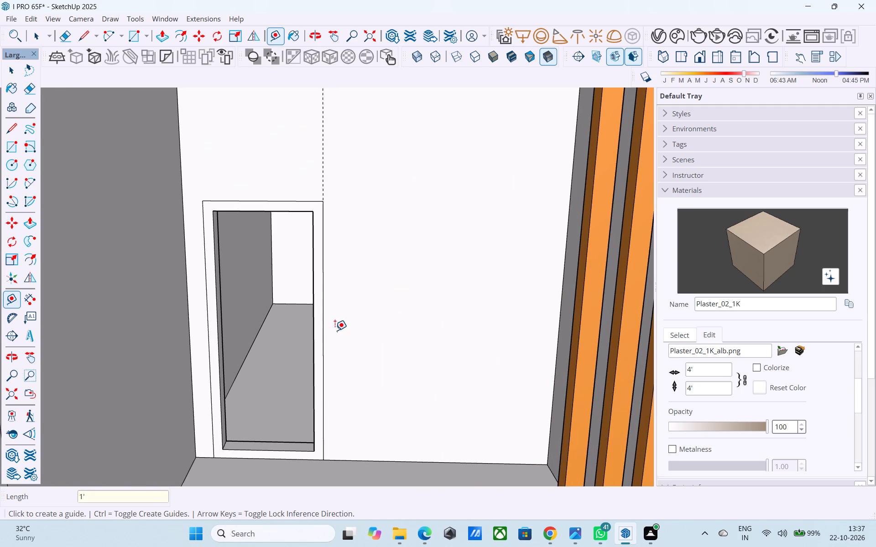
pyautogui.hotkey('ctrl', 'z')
# Place guides on the lower balcony's back wall, 1' from the door frame's outer edge and 3' above the floor.
pyautogui.click(323, 321)
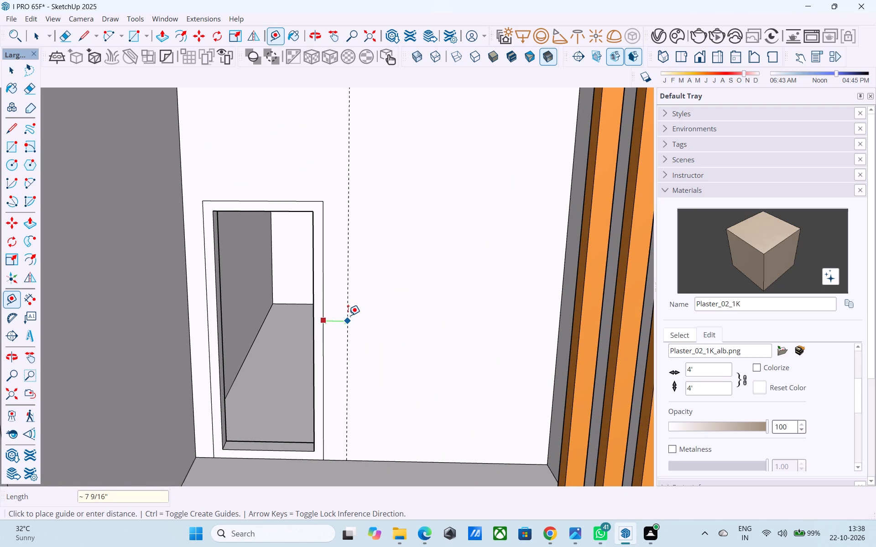
pyautogui.write("1'")
pyautogui.press('Return')
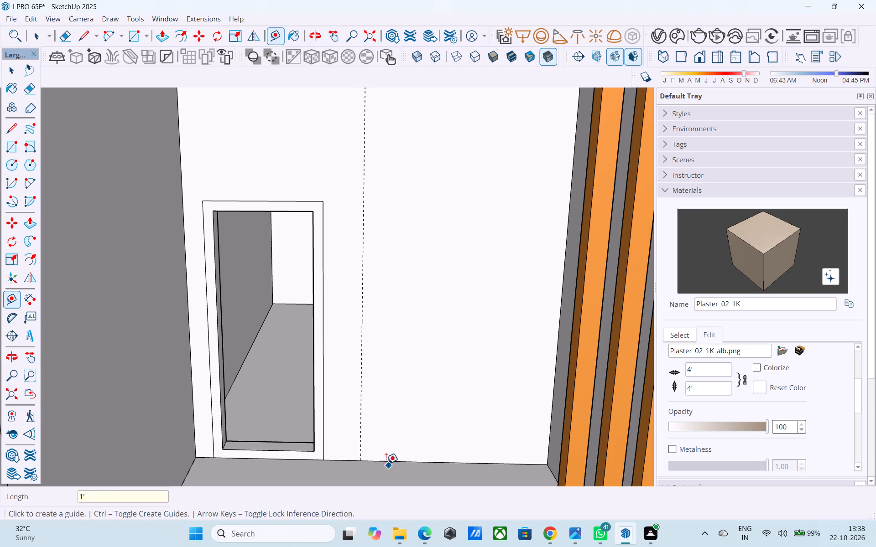
pyautogui.click(384, 459)
pyautogui.press('3')
pyautogui.press("'")
pyautogui.press('Return')
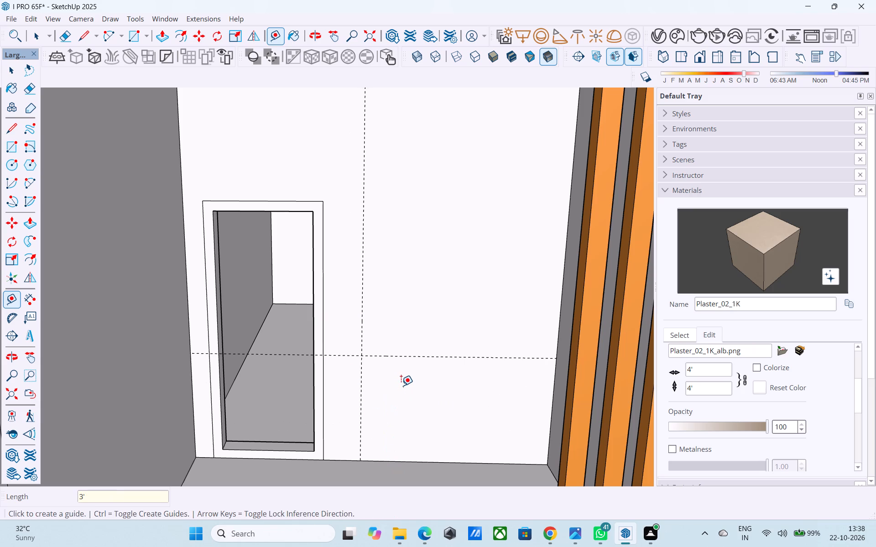
# Draw a 4' by 4' square window outline on the lower balcony's wall, starting from the guides' intersection.
pyautogui.press('space')
pyautogui.press('r')
pyautogui.click(360, 356)
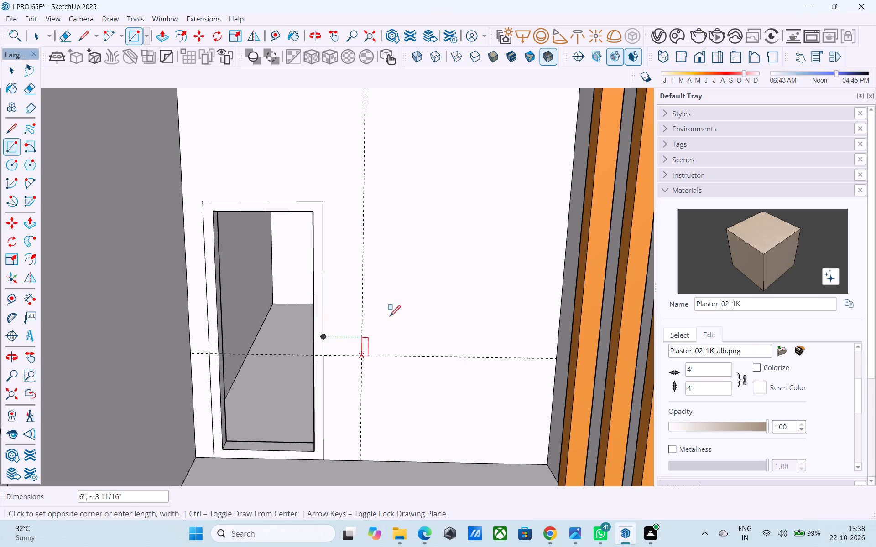
pyautogui.write("4',4'")
pyautogui.press('Return')
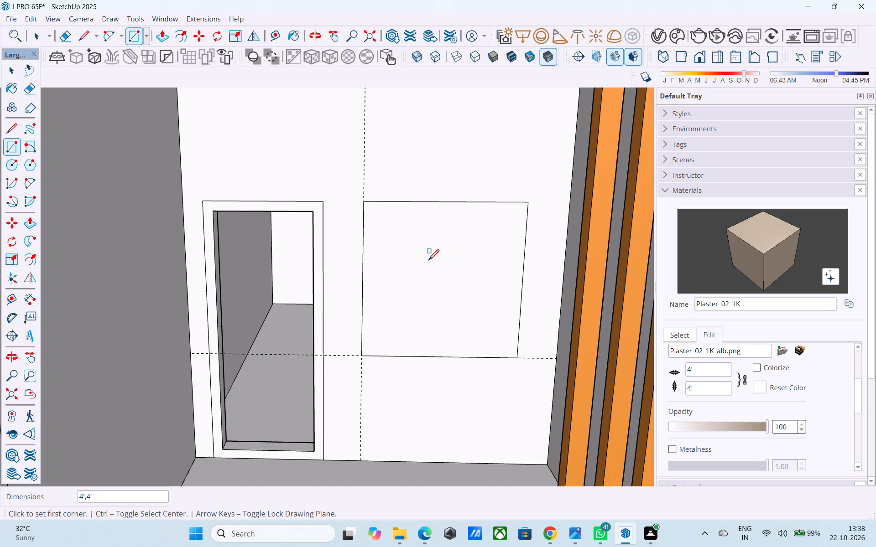
# Offset the lower balcony's new square window outline 3" inward to form its frame.
pyautogui.press('space')
pyautogui.click(428, 261)
pyautogui.press('f')
pyautogui.click(429, 261)
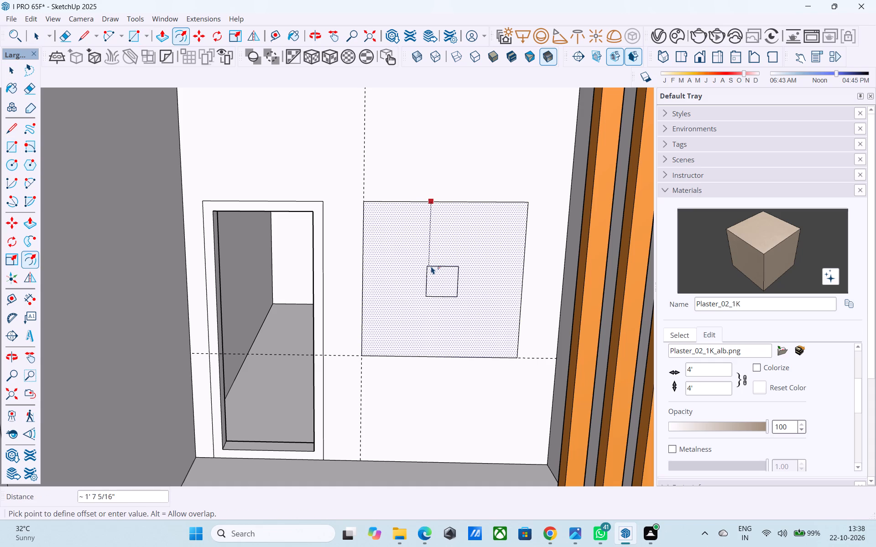
pyautogui.press('3')
pyautogui.hotkey('shift', '"')
pyautogui.press('Return')
# Push the inner panel of the lower balcony's new window into the wall with Push/Pull to open it.
pyautogui.press('space')
pyautogui.click(431, 265)
pyautogui.press('p')
pyautogui.click(436, 294)
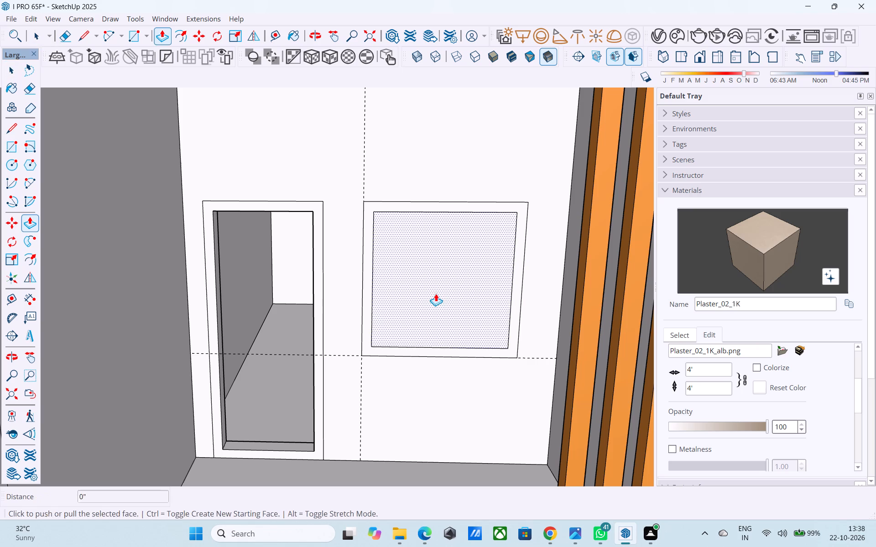
pyautogui.click(434, 273)
pyautogui.scroll(-11, 433, 272)
pyautogui.press('space')
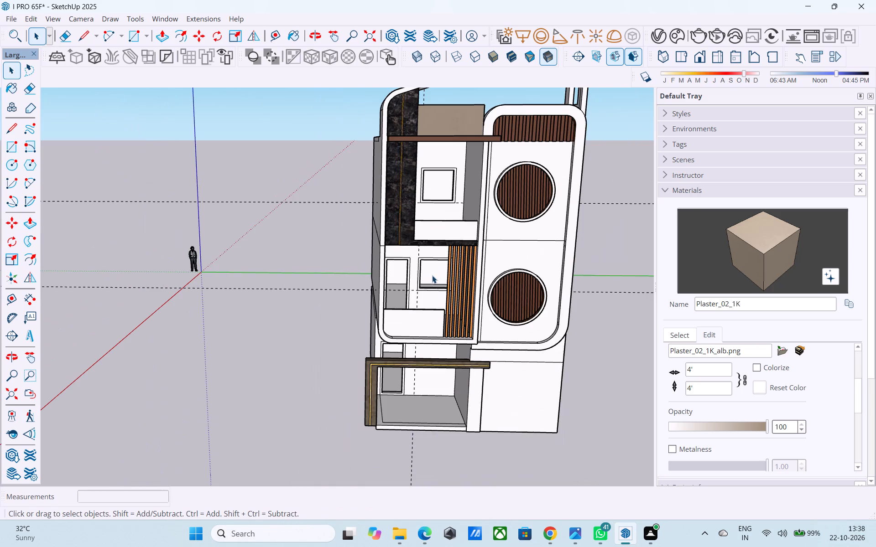
# Save the model.
pyautogui.hotkey('ctrl', 's')
# Place a horizontal guide 3' above the floor on the back wall of the ground-floor porch.
pyautogui.scroll(-5, 428, 288)
pyautogui.moveTo(431, 307); pyautogui.dragTo(424, 294, button='middle')
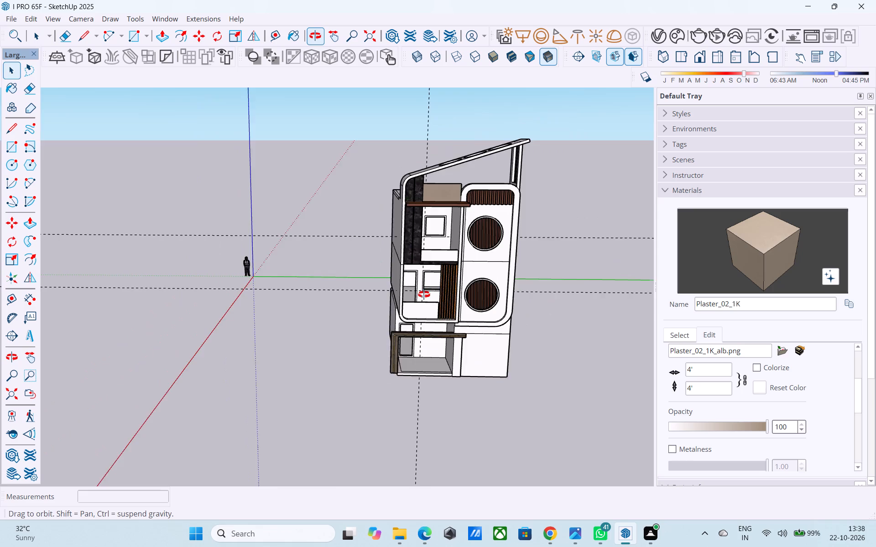
pyautogui.moveTo(424, 294); pyautogui.dragTo(383, 266, button='middle')
pyautogui.scroll(4, 451, 295)
pyautogui.middleClick(451, 295)
pyautogui.scroll(-3, 345, 320)
pyautogui.moveTo(344, 323); pyautogui.dragTo(386, 291, button='middle')
pyautogui.scroll(3, 379, 370)
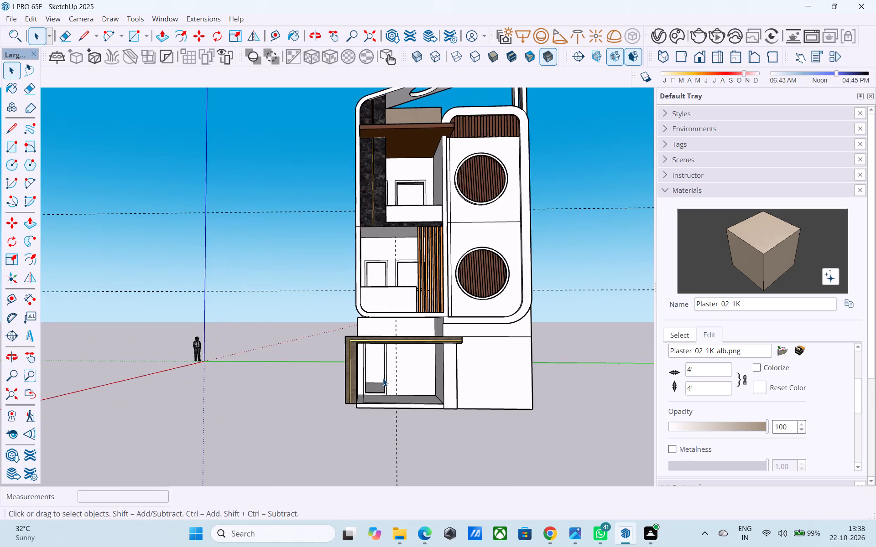
pyautogui.moveTo(385, 367); pyautogui.dragTo(378, 339, button='middle')
pyautogui.scroll(3, 387, 381)
pyautogui.moveTo(412, 389); pyautogui.dragTo(412, 401, button='middle')
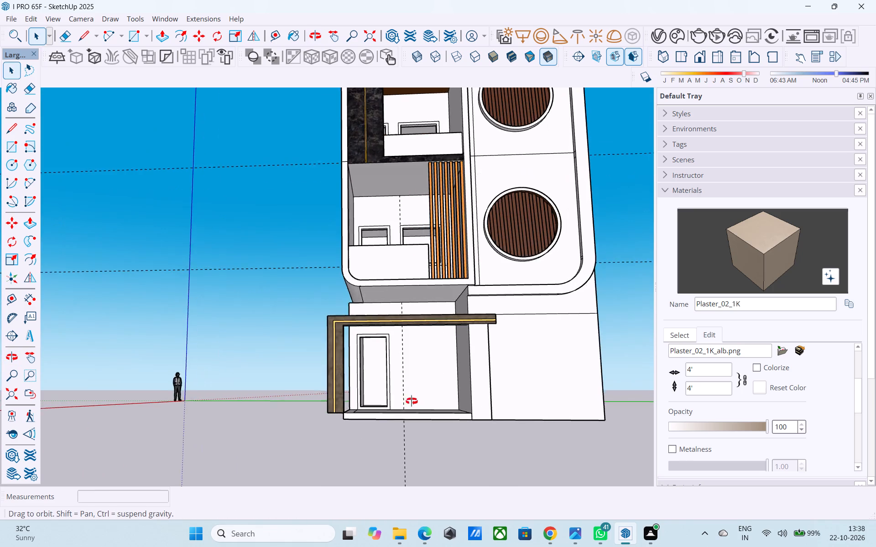
pyautogui.moveTo(412, 401); pyautogui.dragTo(458, 477, button='middle')
pyautogui.scroll(1, 458, 477)
pyautogui.scroll(3, 381, 392)
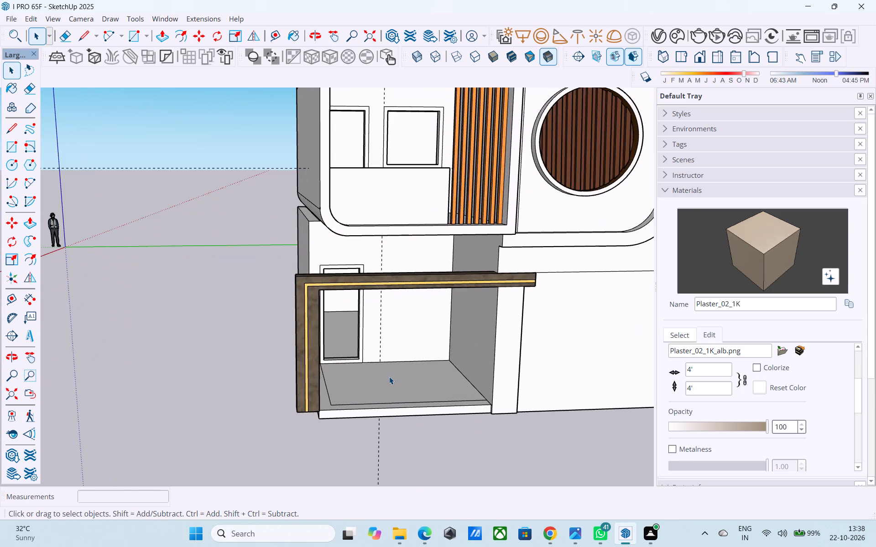
pyautogui.scroll(2, 389, 377)
pyautogui.press('t')
pyautogui.click(393, 357)
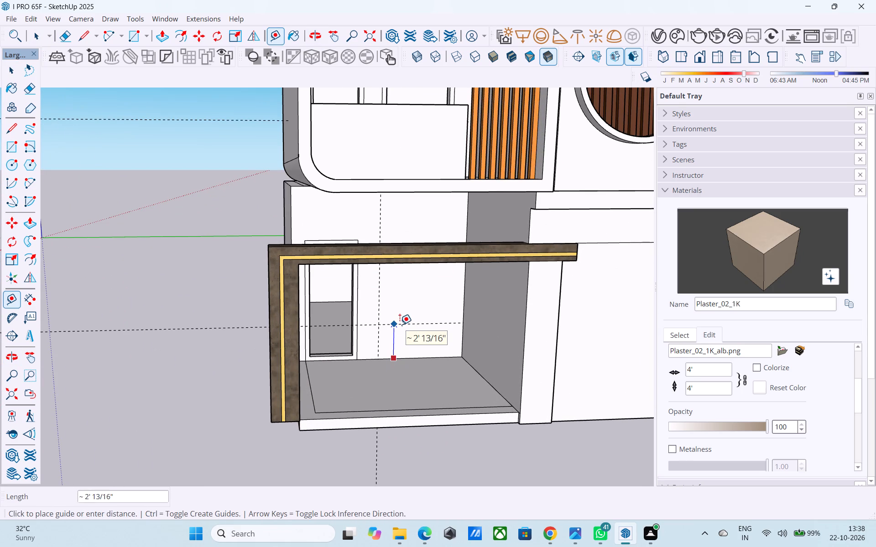
pyautogui.write("3'")
pyautogui.press('Return')
# Draw a 4' by 4' square window outline on the porch's back wall, starting from the guides' intersection.
pyautogui.press('r')
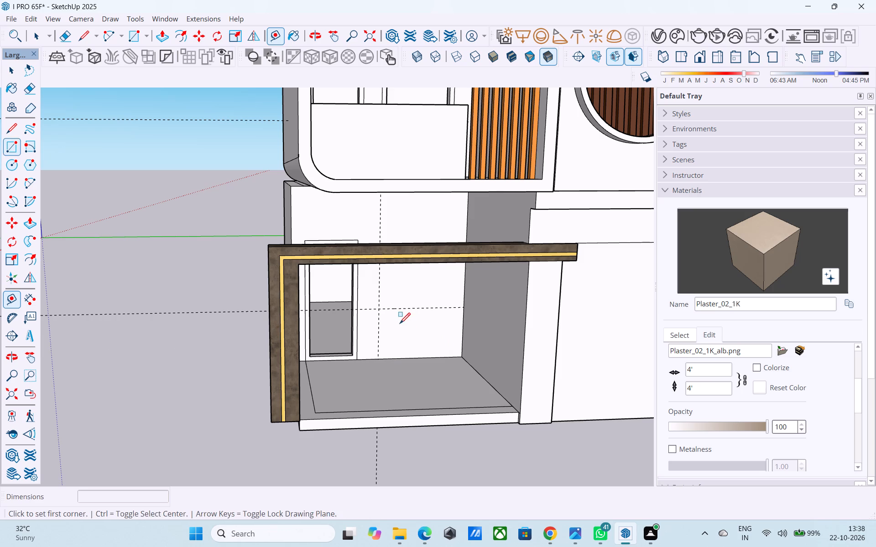
pyautogui.moveTo(396, 323); pyautogui.dragTo(370, 305, button='middle')
pyautogui.scroll(6, 378, 309)
pyautogui.click(394, 315)
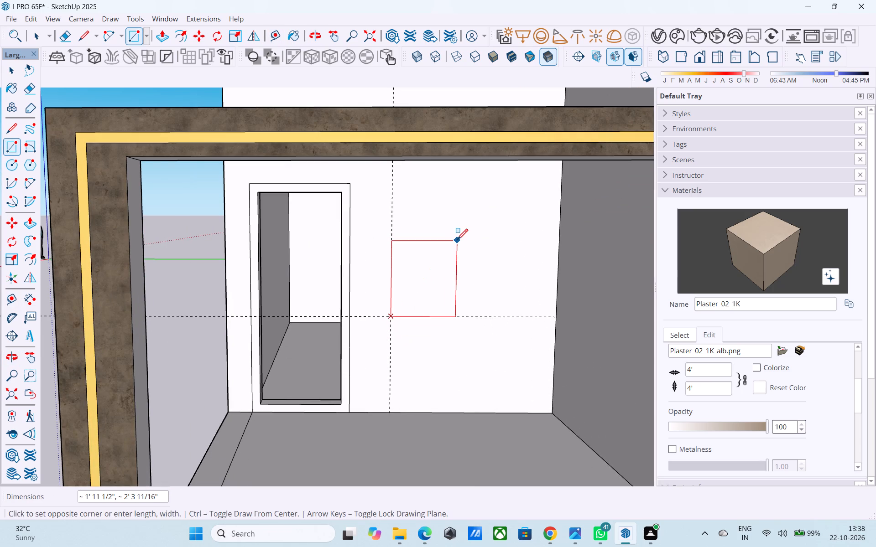
pyautogui.write("4',4'")
pyautogui.press('Return')
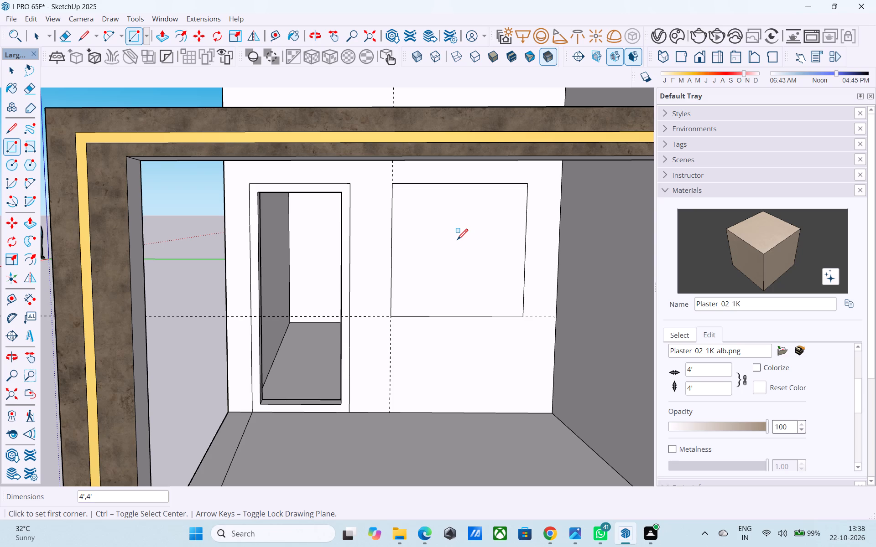
pyautogui.press('space')
pyautogui.press('space')
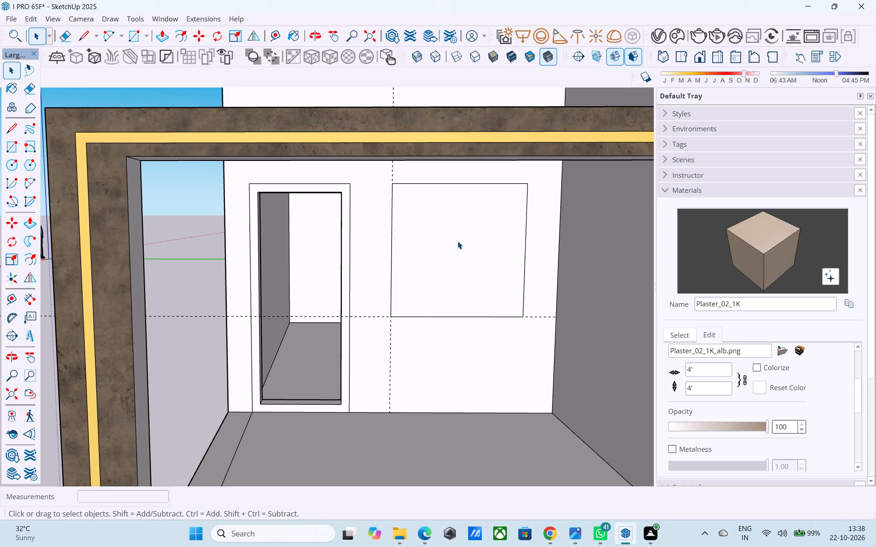
# Offset the porch's new square window outline 3" inward to form its frame.
pyautogui.click(458, 241)
pyautogui.press('f')
pyautogui.click(458, 241)
pyautogui.press('3')
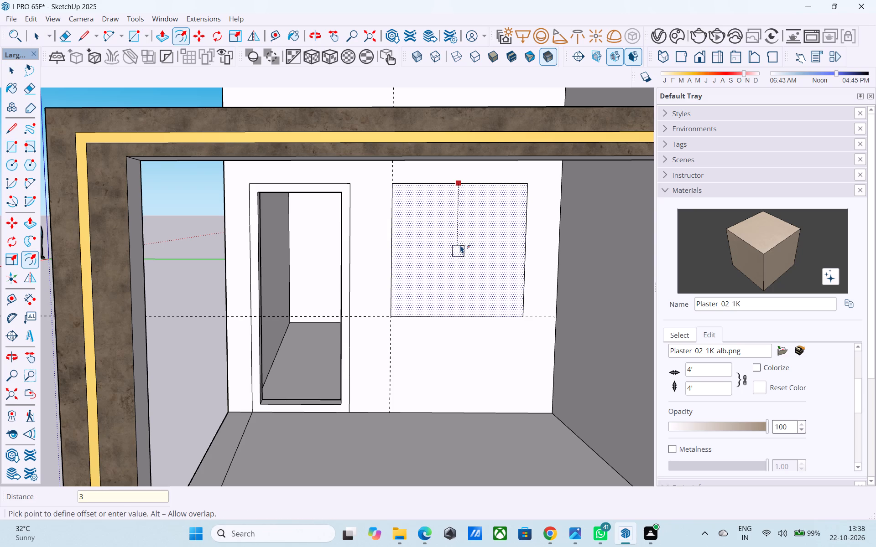
pyautogui.hotkey('shift', '"')
pyautogui.press('Return')
# Push the inner panel of the porch window 6" into the wall with Push/Pull to open it.
pyautogui.press('space')
pyautogui.click(460, 256)
pyautogui.press('p')
pyautogui.click(464, 272)
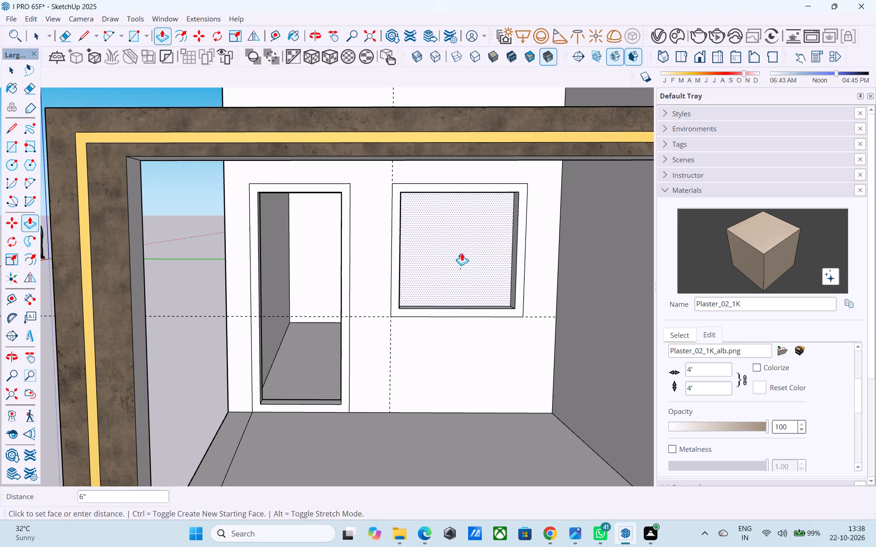
pyautogui.scroll(2, 448, 232)
pyautogui.click(448, 232)
pyautogui.press('space')
pyautogui.scroll(-3, 448, 232)
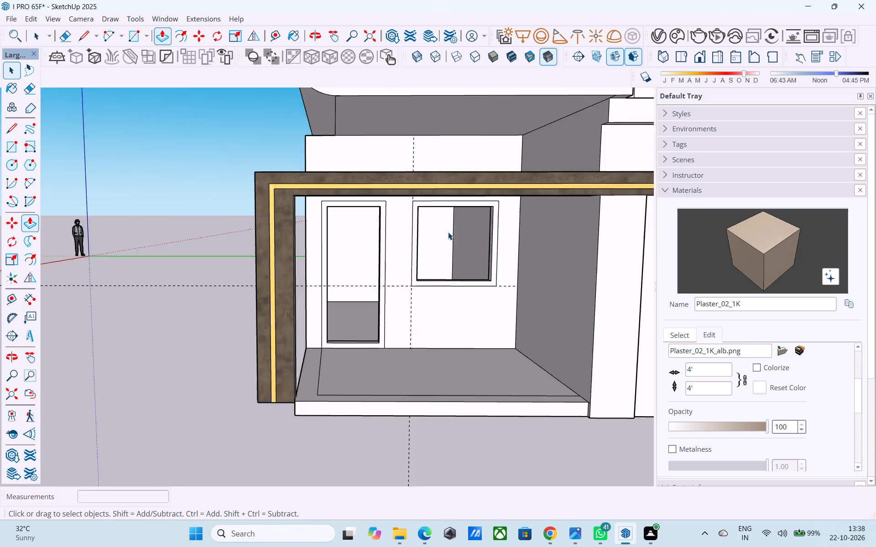
pyautogui.scroll(-3, 448, 232)
# Save the model.
pyautogui.hotkey('ctrl', 's')
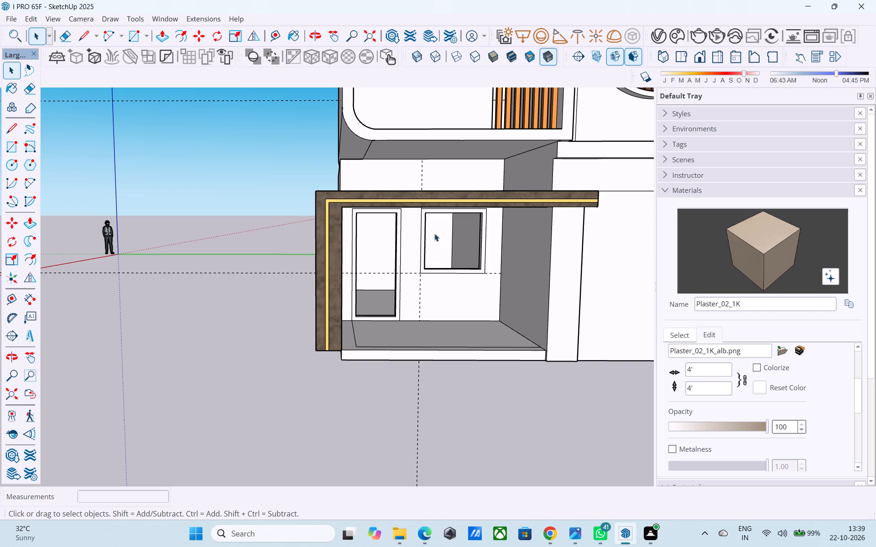
# Examine the front facade and its balcony and porch windows from below, above and the side.
pyautogui.scroll(-5, 456, 259)
pyautogui.moveTo(417, 294); pyautogui.dragTo(364, 312, button='middle')
pyautogui.scroll(-4, 313, 343)
pyautogui.moveTo(311, 344); pyautogui.dragTo(321, 303, button='middle')
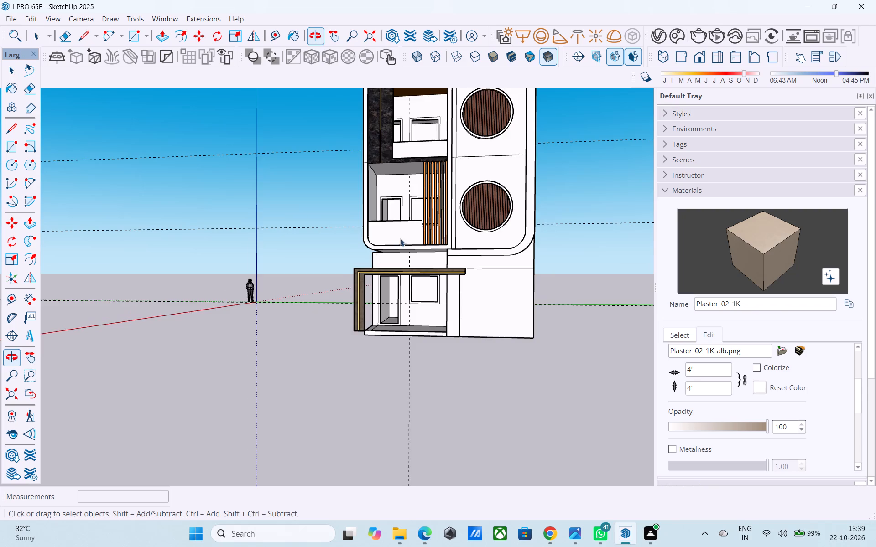
pyautogui.scroll(1, 416, 225)
pyautogui.scroll(-2, 460, 351)
pyautogui.moveTo(451, 350); pyautogui.dragTo(437, 325, button='middle')
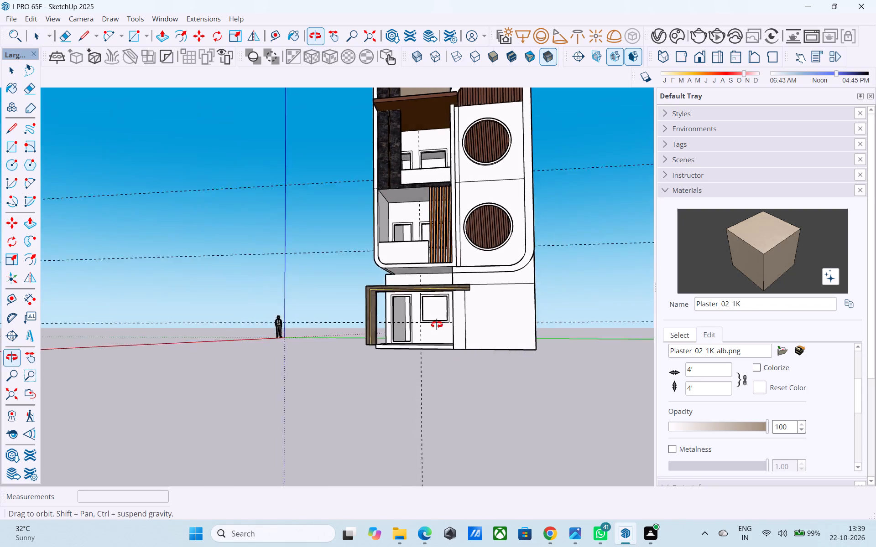
pyautogui.moveTo(437, 325); pyautogui.dragTo(447, 301, button='middle')
pyautogui.moveTo(460, 268); pyautogui.dragTo(426, 279, button='middle')
pyautogui.scroll(4, 432, 263)
pyautogui.scroll(-4, 436, 273)
pyautogui.moveTo(423, 344); pyautogui.dragTo(495, 318, button='middle')
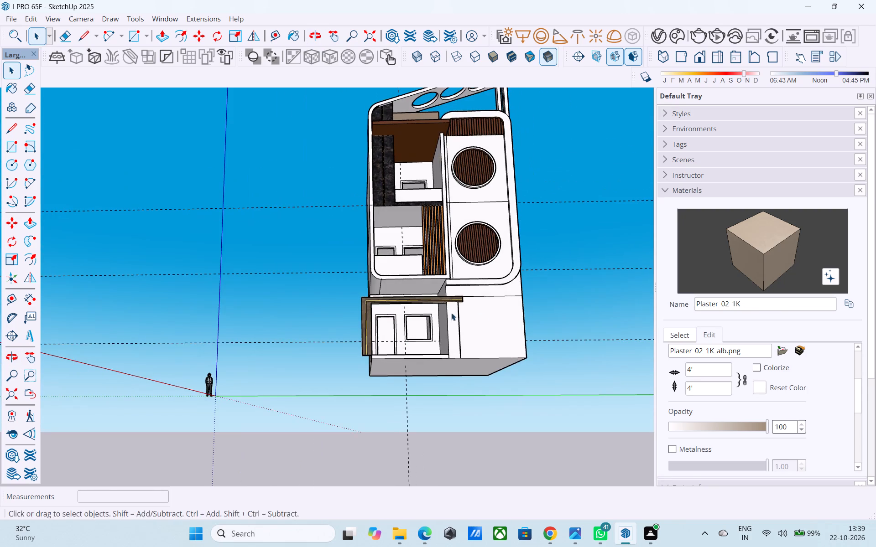
pyautogui.keyDown('shift'); pyautogui.moveTo(448, 311); pyautogui.dragTo(431, 463, button='middle'); pyautogui.keyUp('shift')
pyautogui.moveTo(423, 388); pyautogui.dragTo(435, 370, button='middle')
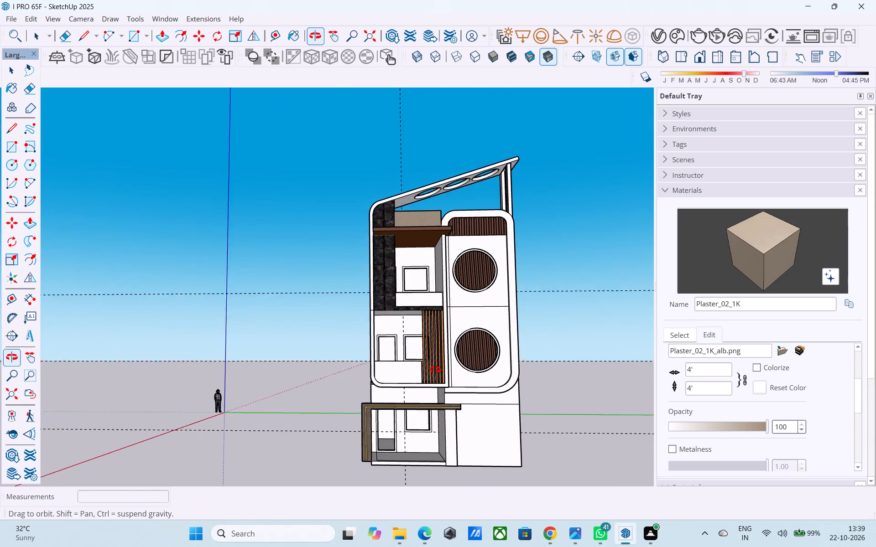
pyautogui.moveTo(435, 370); pyautogui.dragTo(422, 423, button='middle')
pyautogui.scroll(4, 418, 361)
pyautogui.scroll(-1, 440, 387)
pyautogui.keyDown('shift'); pyautogui.moveTo(433, 394); pyautogui.dragTo(511, 354, button='middle'); pyautogui.keyUp('shift')
pyautogui.scroll(-2, 511, 354)
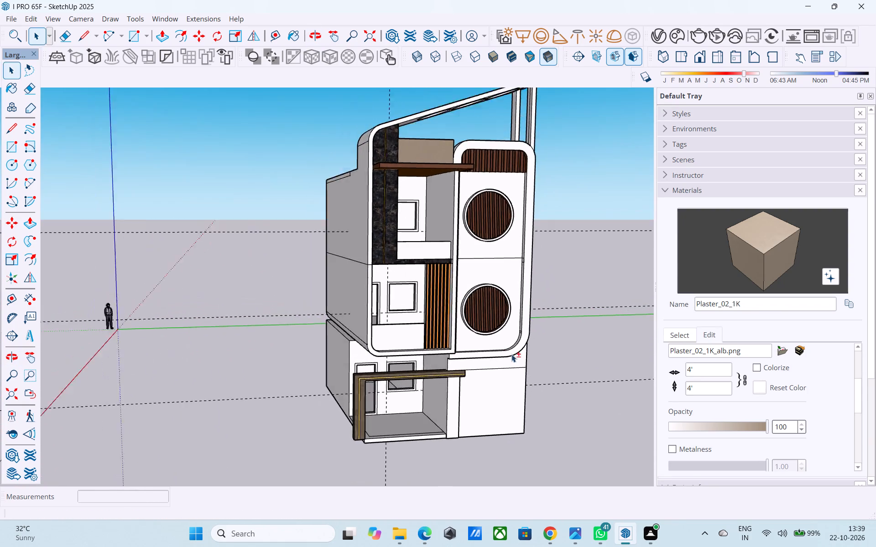
pyautogui.keyDown('shift'); pyautogui.moveTo(511, 354); pyautogui.dragTo(545, 377, button='middle'); pyautogui.keyUp('shift')
# Save the model again after the facade review.
pyautogui.hotkey('ctrl', 's')
pyautogui.press('space')
# Check the house from both sides and save the model.
pyautogui.moveTo(506, 374); pyautogui.dragTo(270, 331, button='middle')
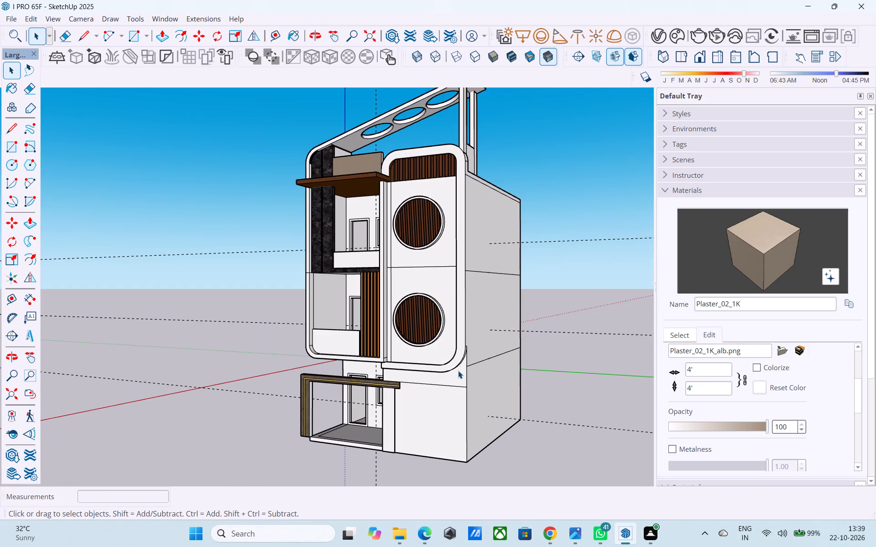
pyautogui.scroll(-6, 501, 345)
pyautogui.moveTo(468, 351); pyautogui.dragTo(657, 324, button='middle')
pyautogui.scroll(5, 488, 352)
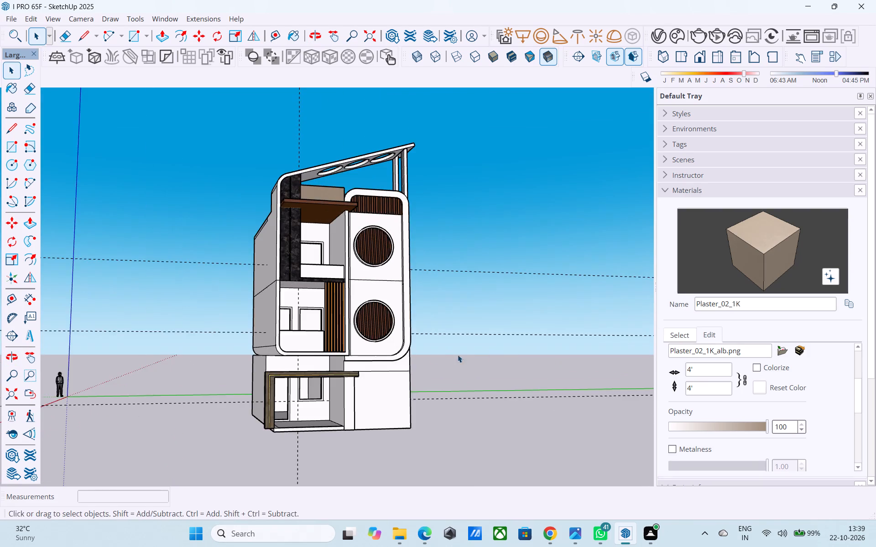
pyautogui.keyDown('shift'); pyautogui.moveTo(441, 358); pyautogui.dragTo(480, 393, button='middle'); pyautogui.keyUp('shift')
pyautogui.hotkey('ctrl', 's')
pyautogui.hotkey('ctrl', 's')
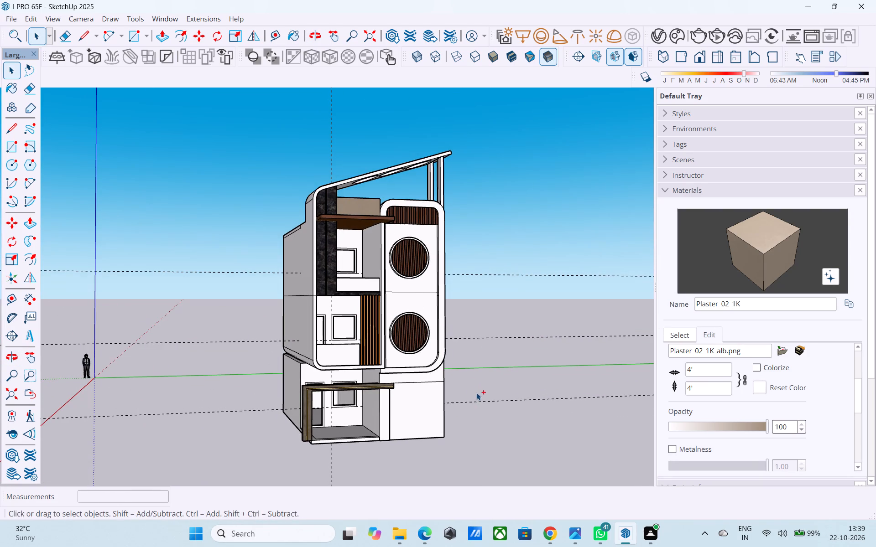
pyautogui.press('space')
# Examine the whole house from both sides, above and eye level, including the roof frame, balconies and porch.
pyautogui.moveTo(466, 388); pyautogui.dragTo(377, 377, button='middle')
pyautogui.scroll(3, 377, 377)
pyautogui.keyDown('shift'); pyautogui.moveTo(376, 377); pyautogui.dragTo(445, 460, button='middle'); pyautogui.keyUp('shift')
pyautogui.keyDown('shift'); pyautogui.scroll(-1, 377, 378); pyautogui.keyUp('shift')
pyautogui.moveTo(430, 390); pyautogui.dragTo(430, 390, button='middle')
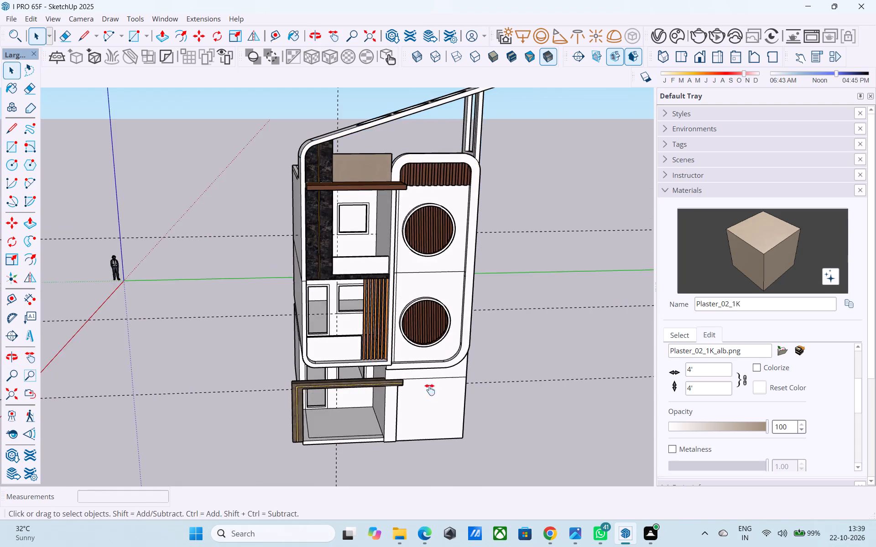
pyautogui.moveTo(430, 390); pyautogui.dragTo(510, 420, button='middle')
pyautogui.keyDown('shift'); pyautogui.moveTo(509, 419); pyautogui.dragTo(499, 411, button='middle'); pyautogui.keyUp('shift')
pyautogui.scroll(3, 482, 404)
pyautogui.keyDown('shift'); pyautogui.moveTo(496, 387); pyautogui.dragTo(523, 365, button='middle'); pyautogui.keyUp('shift')
pyautogui.scroll(-4, 521, 366)
pyautogui.moveTo(515, 371); pyautogui.dragTo(286, 387, button='middle')
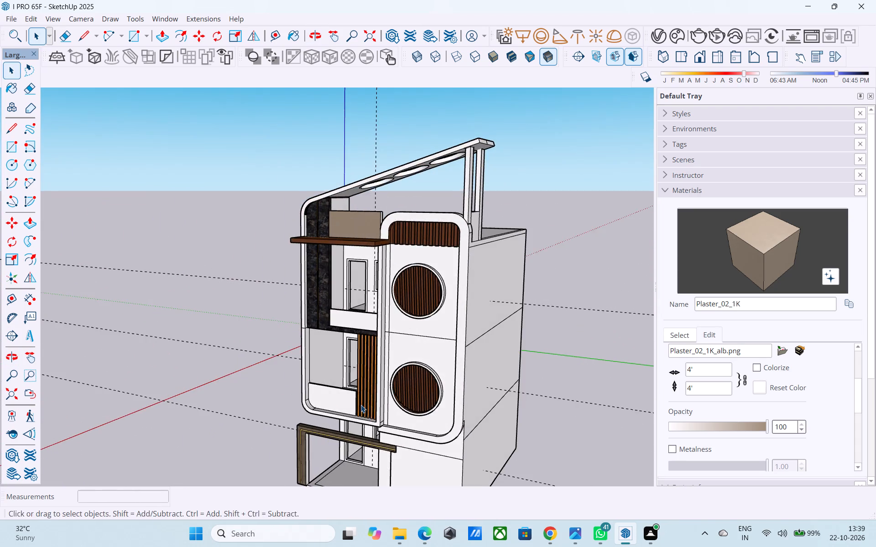
pyautogui.keyDown('shift'); pyautogui.moveTo(416, 396); pyautogui.dragTo(443, 355, button='middle'); pyautogui.keyUp('shift')
pyautogui.keyDown('shift'); pyautogui.moveTo(440, 386); pyautogui.dragTo(455, 374, button='middle'); pyautogui.keyUp('shift')
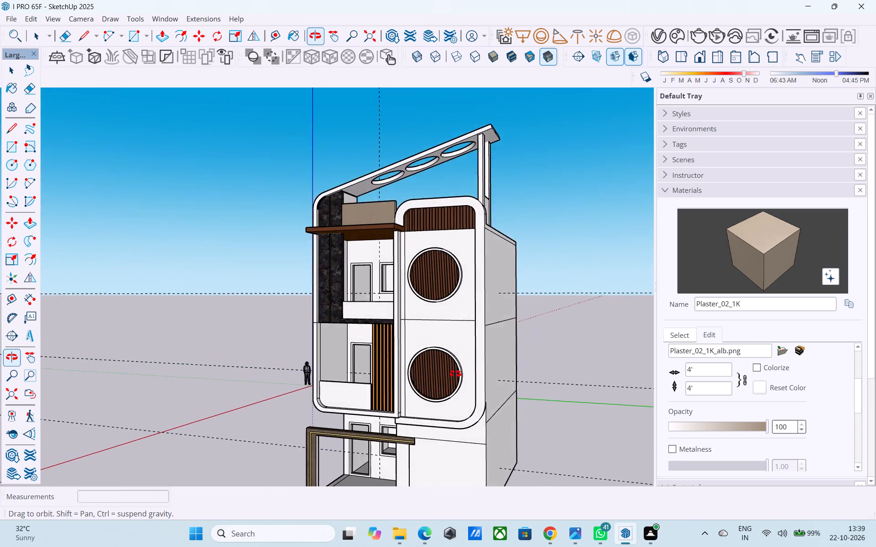
pyautogui.keyDown('shift'); pyautogui.moveTo(455, 374); pyautogui.dragTo(617, 351, button='middle'); pyautogui.keyUp('shift')
pyautogui.keyDown('shift'); pyautogui.moveTo(441, 415); pyautogui.dragTo(464, 424, button='middle'); pyautogui.keyUp('shift')
pyautogui.keyDown('shift'); pyautogui.moveTo(453, 408); pyautogui.dragTo(418, 401, button='middle'); pyautogui.keyUp('shift')
pyautogui.keyDown('shift'); pyautogui.scroll(-1, 449, 412); pyautogui.keyUp('shift')
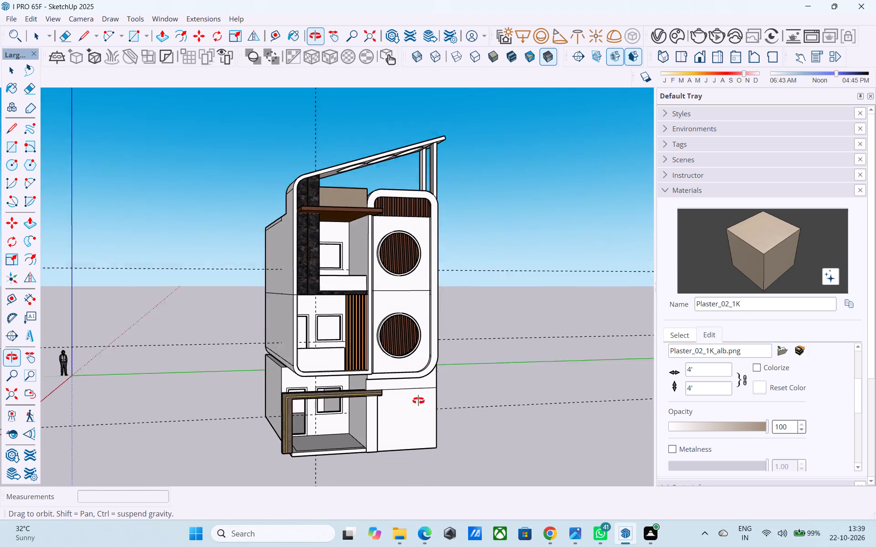
pyautogui.keyDown('shift'); pyautogui.moveTo(418, 401); pyautogui.dragTo(296, 418, button='middle'); pyautogui.keyUp('shift')
pyautogui.keyDown('shift'); pyautogui.moveTo(402, 403); pyautogui.dragTo(430, 379, button='middle'); pyautogui.keyUp('shift')
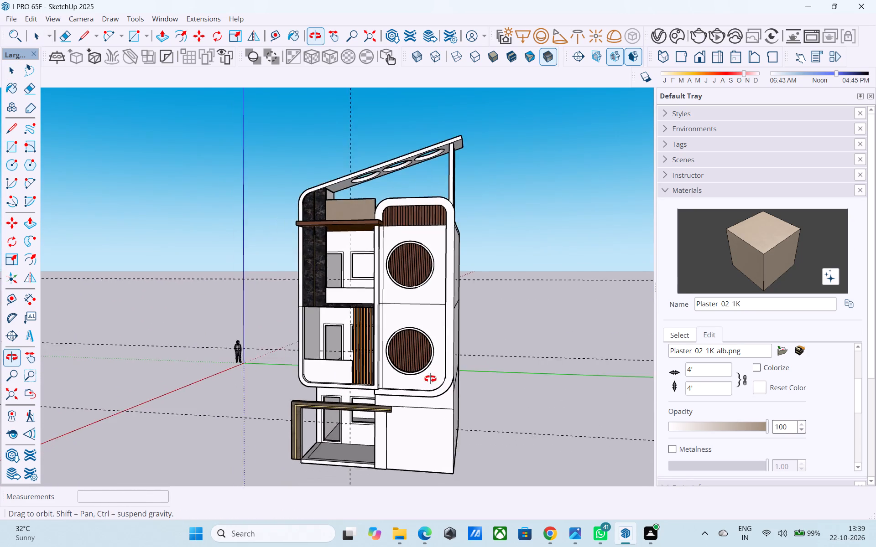
pyautogui.keyDown('shift'); pyautogui.moveTo(430, 379); pyautogui.dragTo(386, 439, button='middle'); pyautogui.keyUp('shift')
pyautogui.keyDown('shift'); pyautogui.moveTo(452, 411); pyautogui.dragTo(340, 447, button='middle'); pyautogui.keyUp('shift')
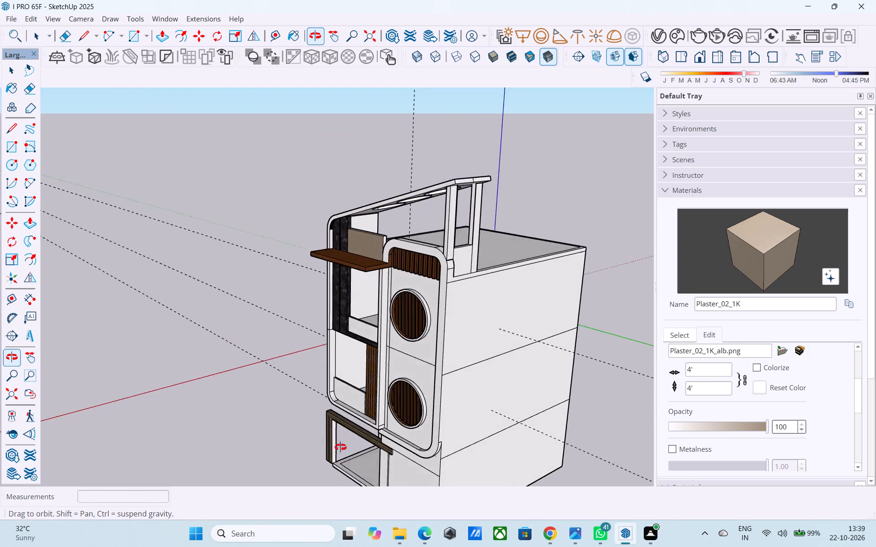
pyautogui.keyDown('shift'); pyautogui.moveTo(340, 447); pyautogui.dragTo(534, 448, button='middle'); pyautogui.keyUp('shift')
pyautogui.keyDown('shift'); pyautogui.moveTo(477, 456); pyautogui.dragTo(522, 418, button='middle'); pyautogui.keyUp('shift')
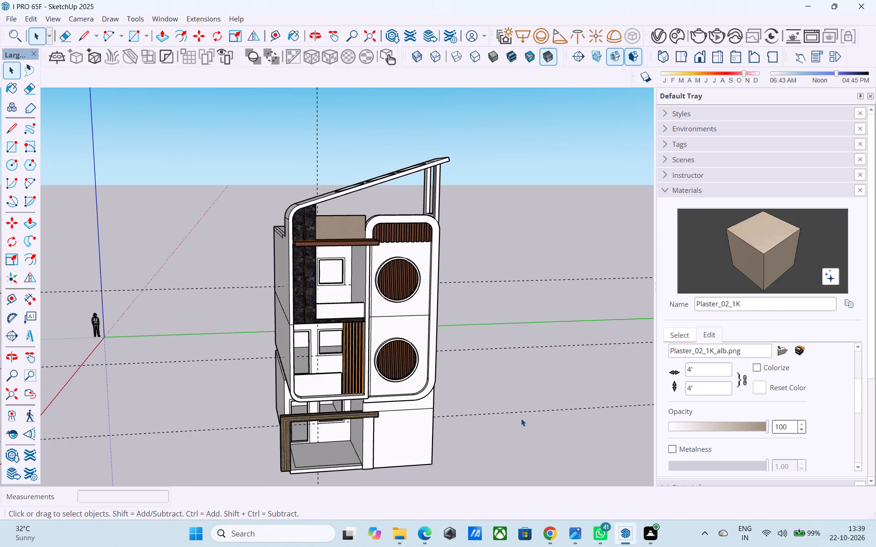
pyautogui.scroll(-1, 521, 419)
pyautogui.moveTo(521, 419); pyautogui.dragTo(509, 392, button='middle')
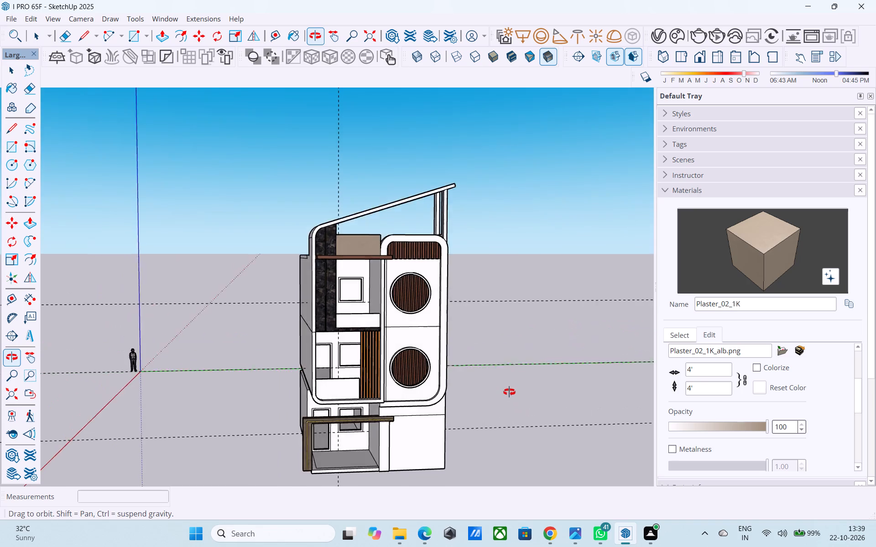
pyautogui.moveTo(509, 392); pyautogui.dragTo(503, 382, button='middle')
pyautogui.scroll(-2, 476, 363)
pyautogui.moveTo(470, 375); pyautogui.dragTo(363, 364, button='middle')
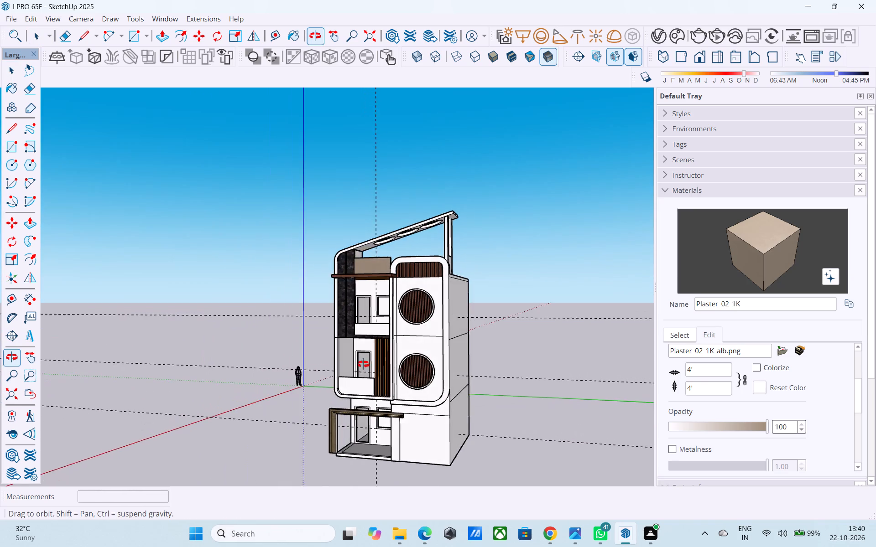
pyautogui.moveTo(363, 364); pyautogui.dragTo(436, 352, button='middle')
# Inspect the lower balcony's parapet, door, window and vertical wooden slats up close against the surrounding facade.
pyautogui.scroll(8, 339, 388)
pyautogui.moveTo(343, 387); pyautogui.dragTo(246, 403, button='middle')
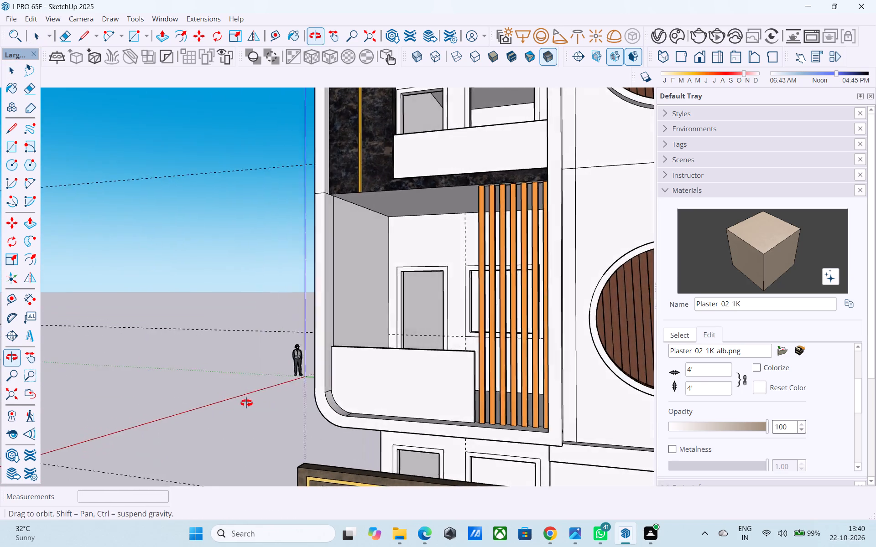
pyautogui.moveTo(246, 403); pyautogui.dragTo(235, 403, button='middle')
pyautogui.moveTo(312, 343); pyautogui.dragTo(329, 344, button='middle')
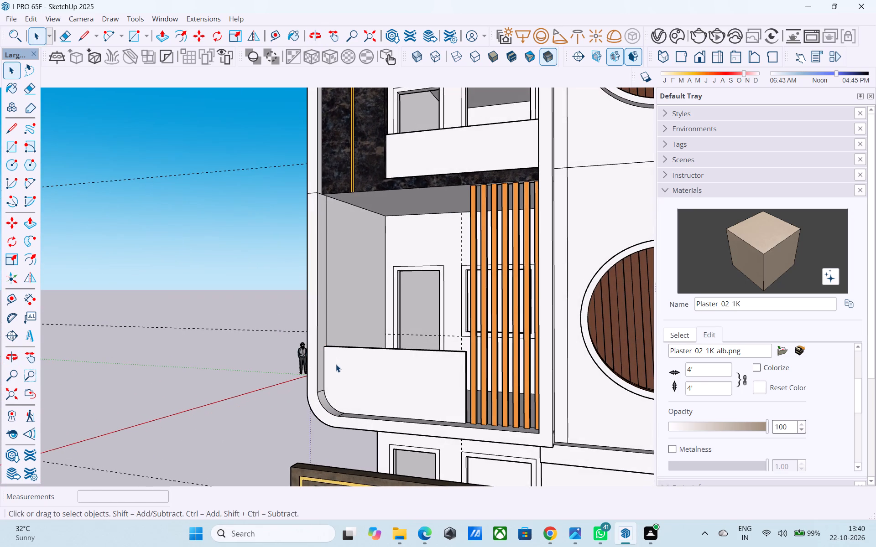
pyautogui.moveTo(341, 378); pyautogui.dragTo(359, 377, button='middle')
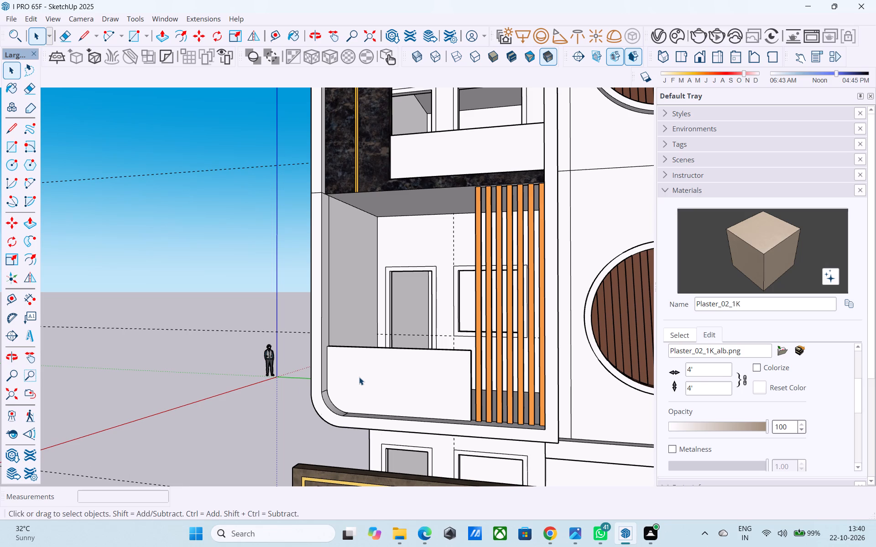
pyautogui.scroll(-3, 364, 378)
pyautogui.moveTo(370, 375); pyautogui.dragTo(396, 356, button='middle')
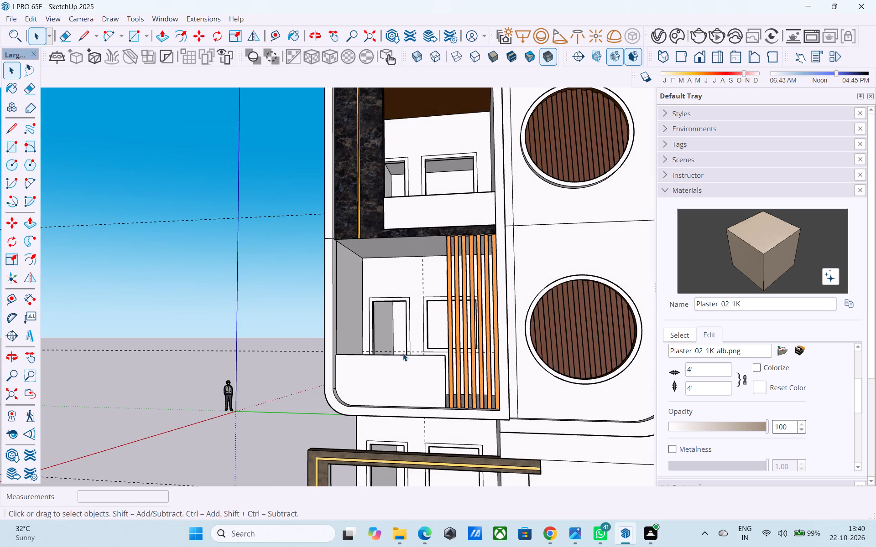
pyautogui.scroll(-5, 403, 353)
pyautogui.moveTo(403, 355); pyautogui.dragTo(428, 333, button='middle')
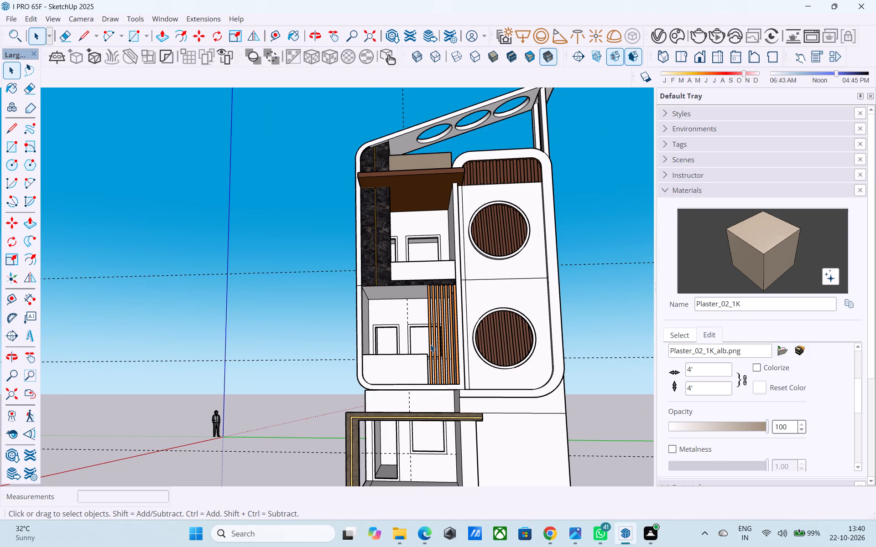
# Examine the whole house from the front and both sides, including the ground-floor porch frame, its pillar and the adjoining wall.
pyautogui.moveTo(430, 351); pyautogui.dragTo(443, 315, button='middle')
pyautogui.scroll(1, 428, 346)
pyautogui.scroll(-3, 443, 312)
pyautogui.moveTo(442, 314); pyautogui.dragTo(442, 365, button='middle')
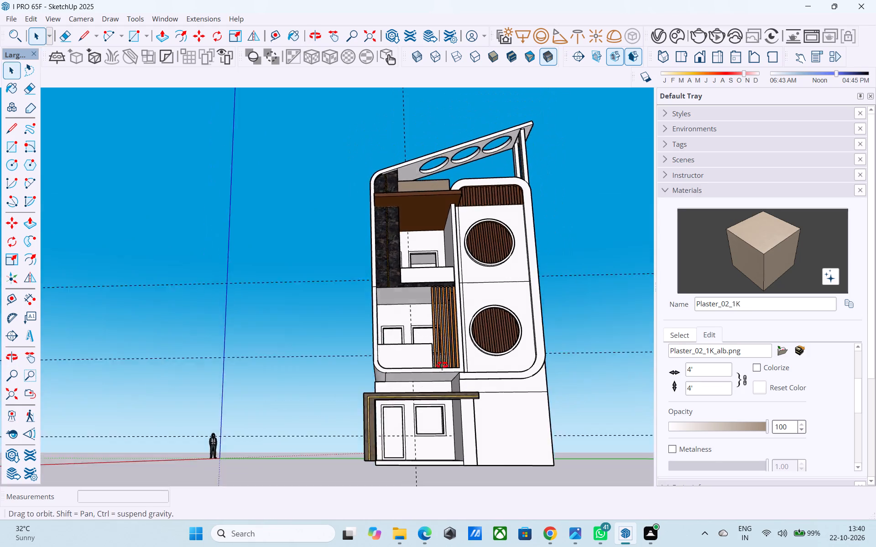
pyautogui.moveTo(442, 365); pyautogui.dragTo(448, 416, button='middle')
pyautogui.moveTo(434, 401); pyautogui.dragTo(357, 395, button='middle')
pyautogui.scroll(-3, 356, 393)
pyautogui.moveTo(356, 393); pyautogui.dragTo(362, 392, button='middle')
pyautogui.scroll(-4, 330, 387)
pyautogui.moveTo(370, 403); pyautogui.dragTo(428, 390, button='middle')
pyautogui.scroll(10, 425, 402)
pyautogui.moveTo(388, 423); pyautogui.dragTo(512, 426, button='middle')
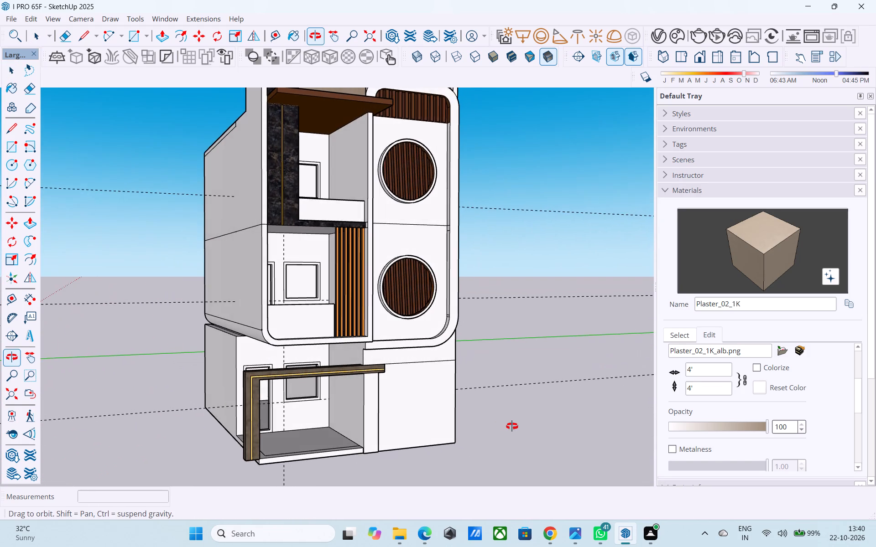
pyautogui.moveTo(512, 426); pyautogui.dragTo(270, 439, button='middle')
pyautogui.moveTo(400, 414); pyautogui.dragTo(284, 413, button='middle')
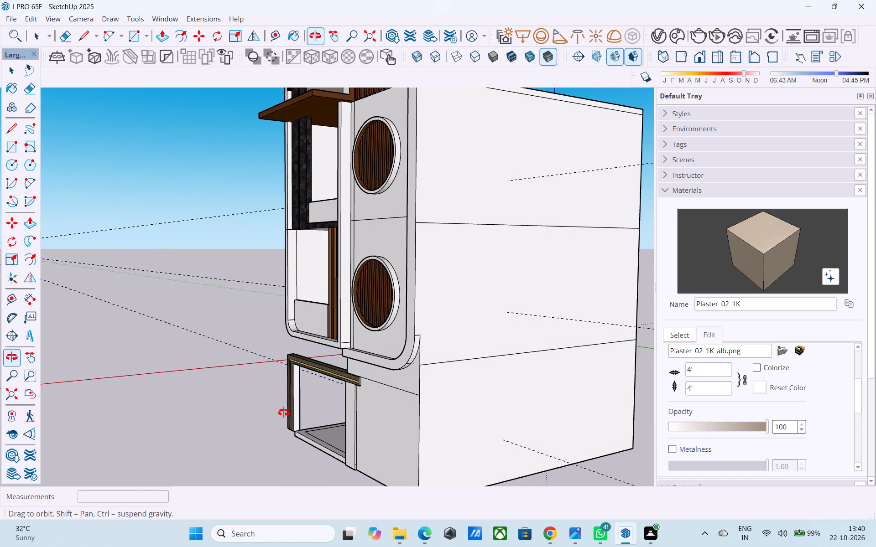
pyautogui.moveTo(284, 413); pyautogui.dragTo(392, 401, button='middle')
pyautogui.scroll(6, 399, 410)
pyautogui.moveTo(382, 405); pyautogui.dragTo(321, 405, button='middle')
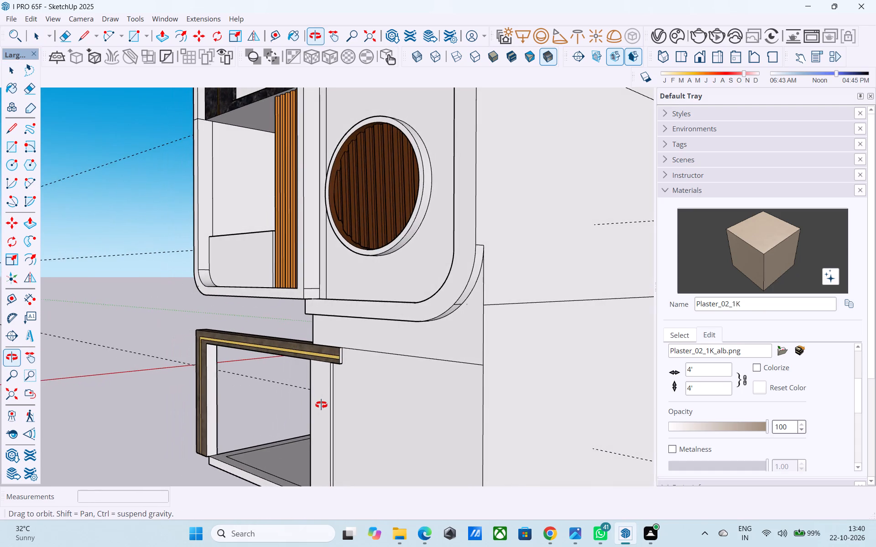
pyautogui.moveTo(321, 405); pyautogui.dragTo(325, 404, button='middle')
pyautogui.scroll(-2, 325, 404)
pyautogui.moveTo(335, 406); pyautogui.dragTo(360, 389, button='middle')
pyautogui.scroll(-5, 351, 393)
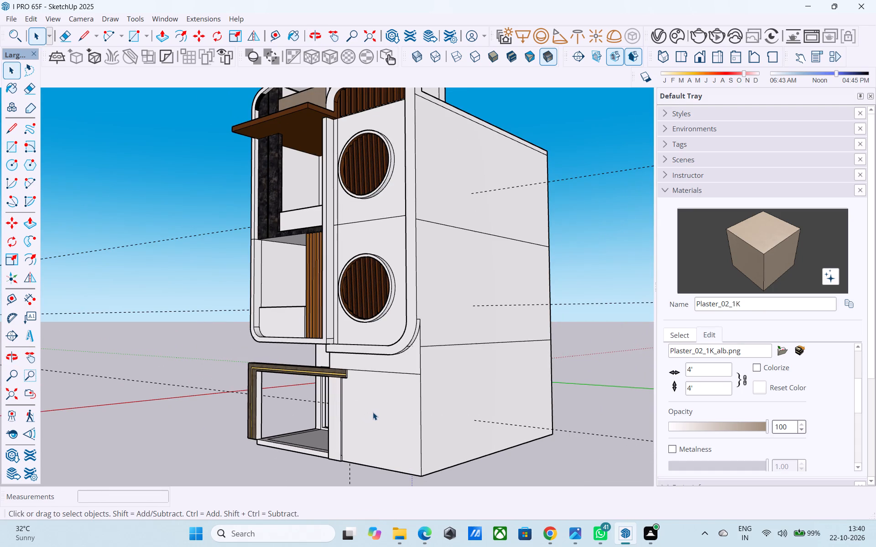
pyautogui.moveTo(350, 420); pyautogui.dragTo(342, 414, button='middle')
pyautogui.scroll(-1, 499, 376)
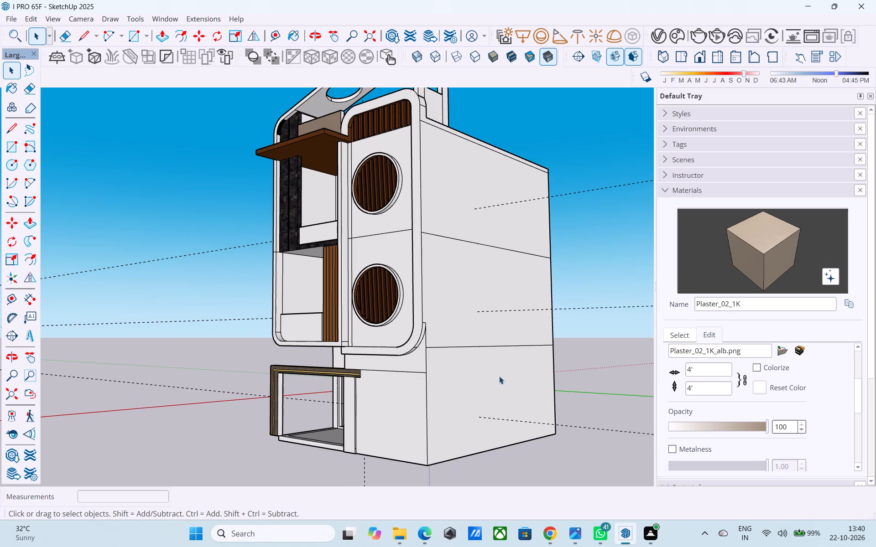
pyautogui.scroll(-1, 499, 376)
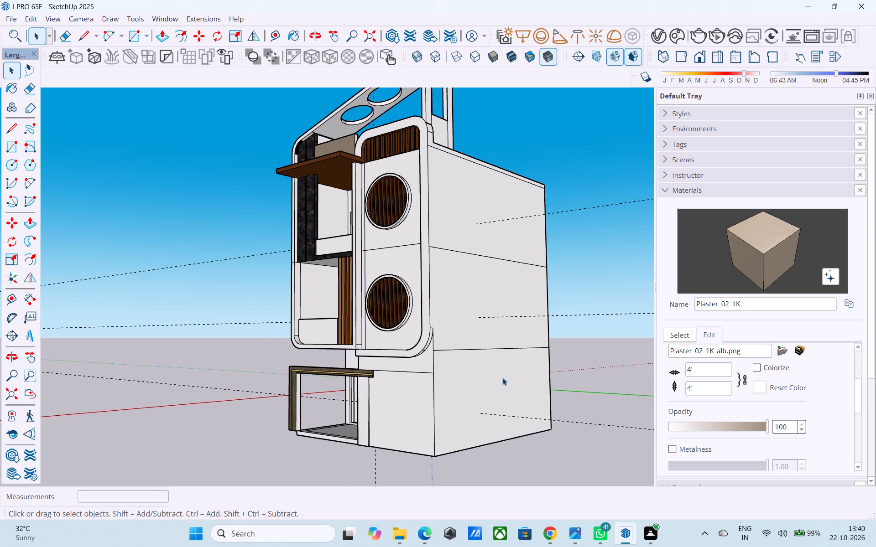
pyautogui.scroll(-3, 502, 377)
pyautogui.moveTo(502, 377); pyautogui.dragTo(504, 397, button='middle')
pyautogui.scroll(4, 412, 420)
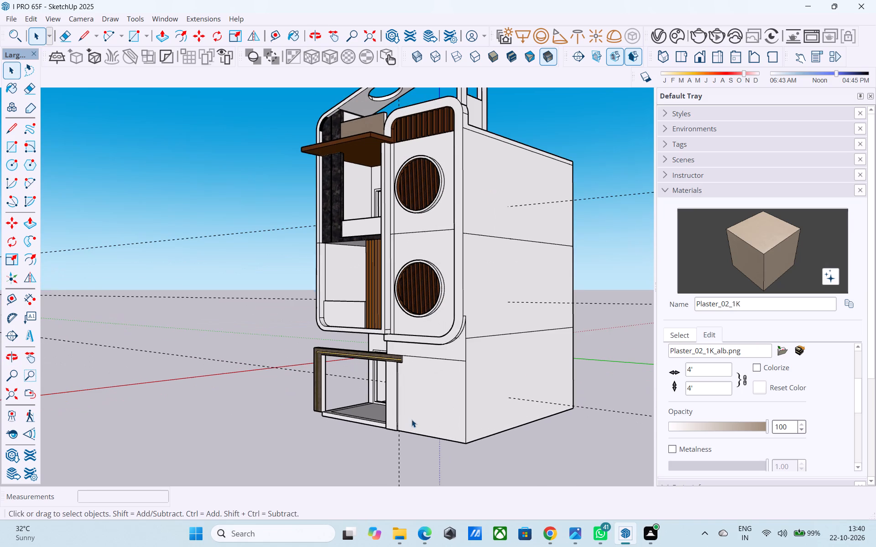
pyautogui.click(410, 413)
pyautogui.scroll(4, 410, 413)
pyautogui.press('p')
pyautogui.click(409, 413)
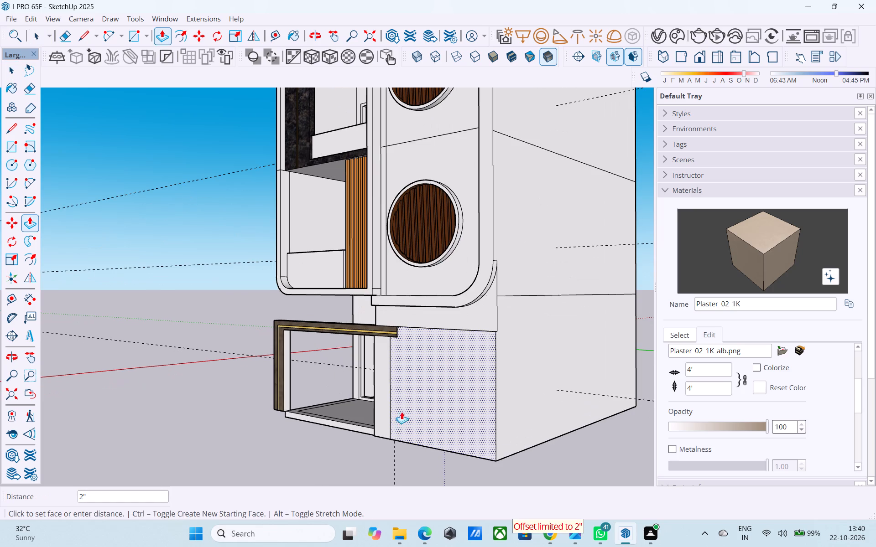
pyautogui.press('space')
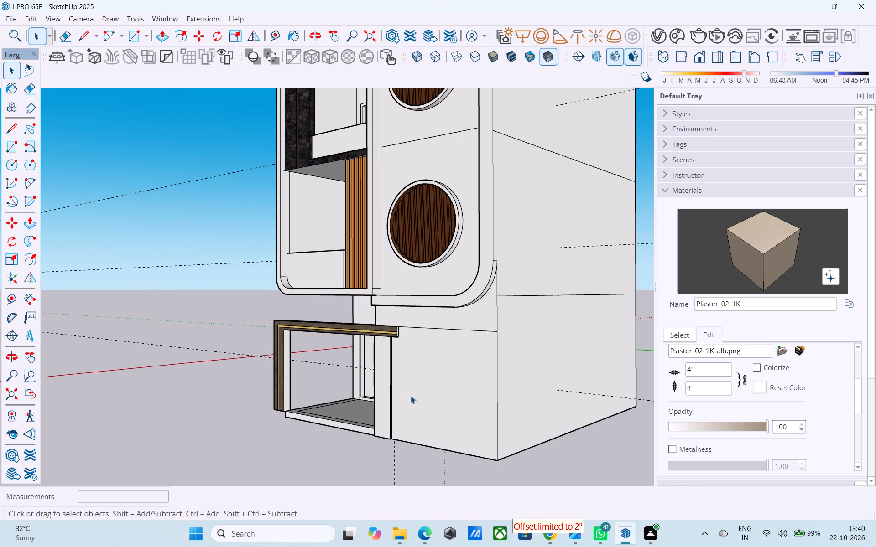
# Push/Pull the outer dark band of the ground-floor porch frame outward by 6".
pyautogui.moveTo(437, 403); pyautogui.dragTo(449, 402, button='middle')
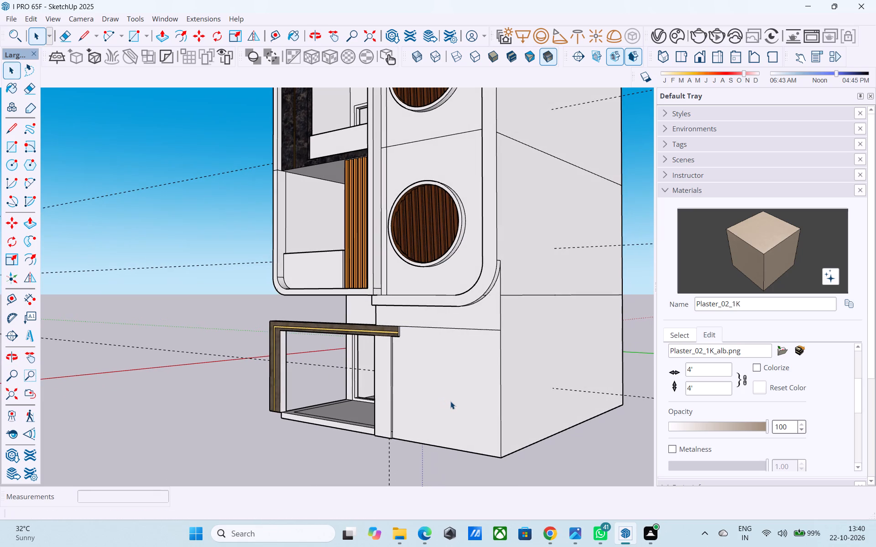
pyautogui.scroll(-6, 466, 389)
pyautogui.moveTo(466, 390); pyautogui.dragTo(416, 447, button='middle')
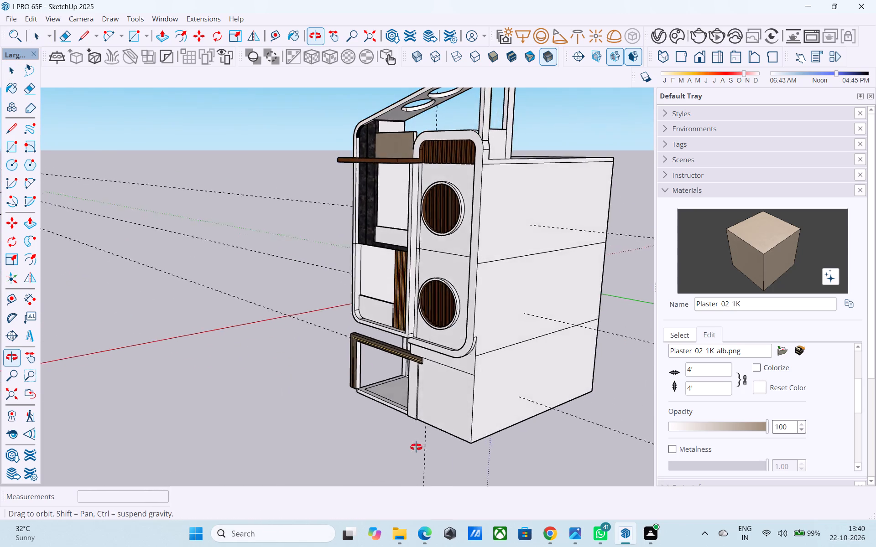
pyautogui.moveTo(416, 447); pyautogui.dragTo(370, 447, button='middle')
pyautogui.scroll(-2, 369, 401)
pyautogui.moveTo(371, 419); pyautogui.dragTo(400, 419, button='middle')
pyautogui.scroll(9, 400, 420)
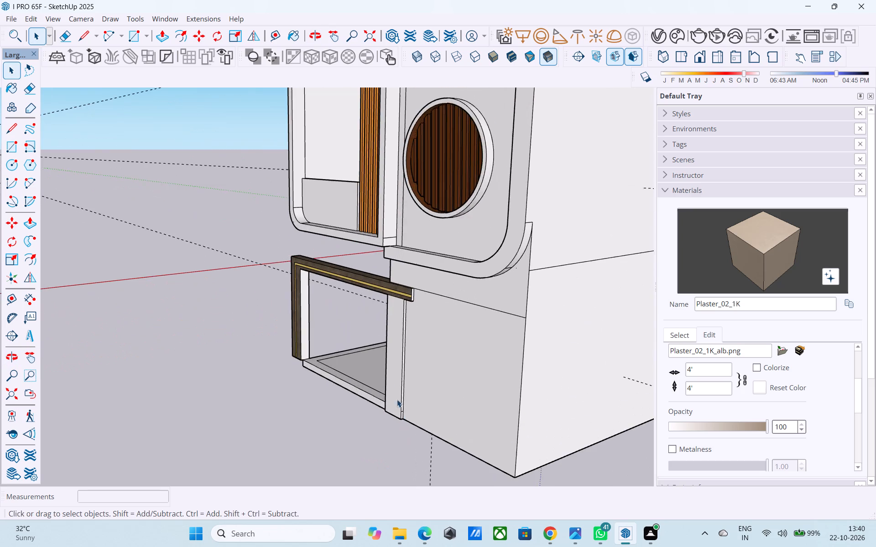
pyautogui.scroll(5, 381, 373)
pyautogui.scroll(1, 406, 309)
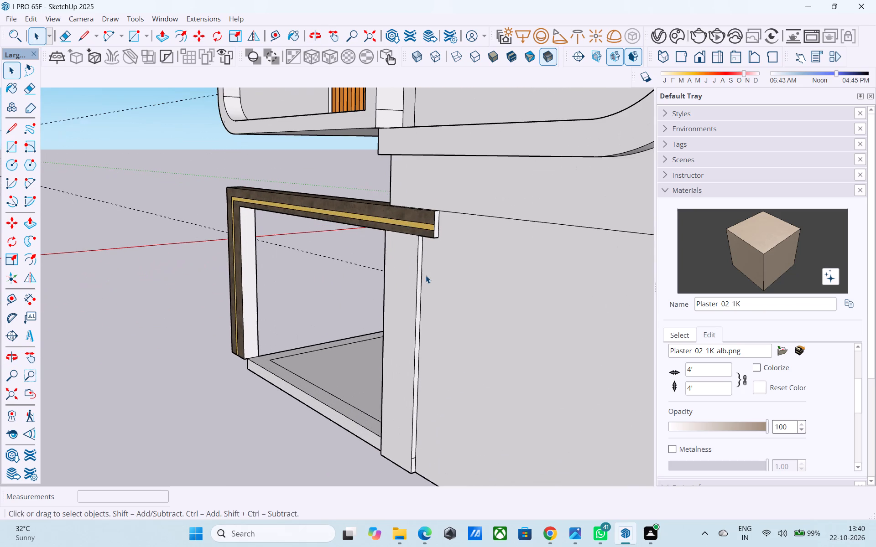
pyautogui.click(410, 227)
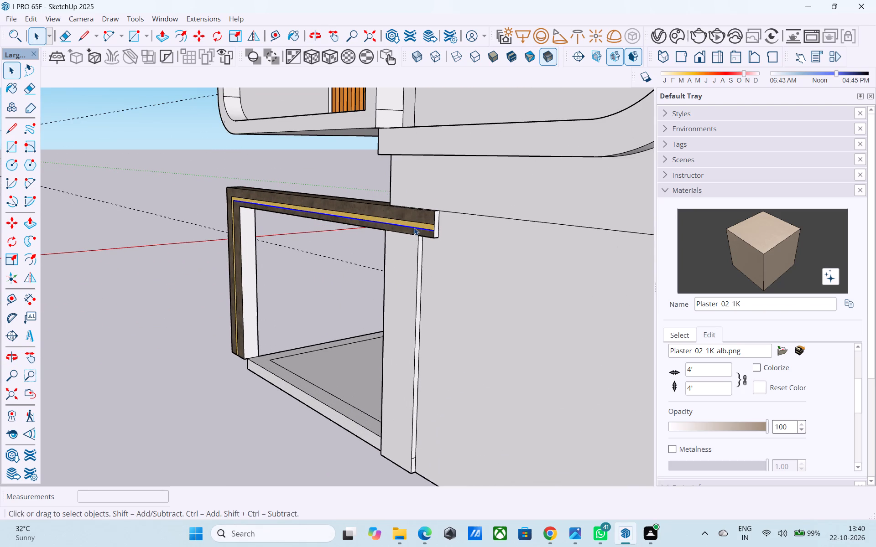
pyautogui.click(408, 211)
pyautogui.scroll(1, 408, 211)
pyautogui.press('p')
pyautogui.click(408, 210)
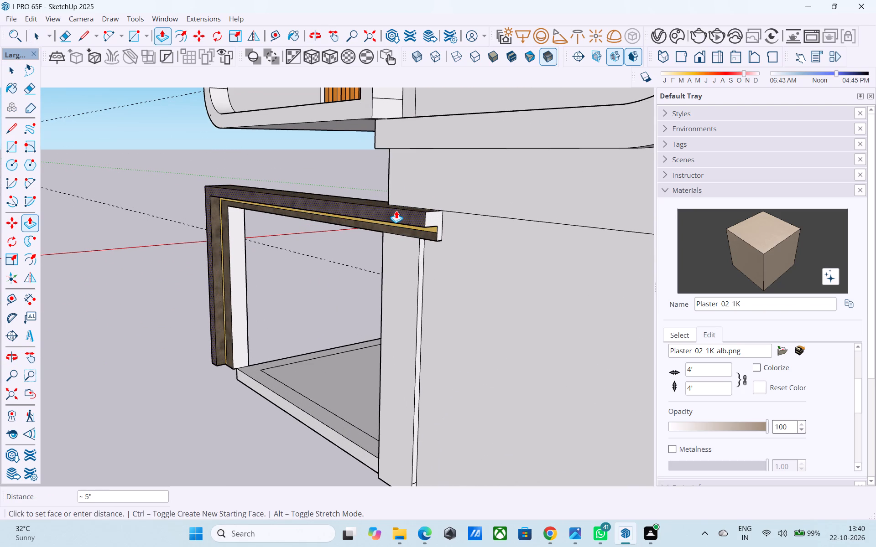
pyautogui.write('6"')
pyautogui.press('Return')
# Repeat the 6" outward Push/Pull on the porch frame's gold strip and inner dark band.
pyautogui.scroll(1, 402, 225)
pyautogui.moveTo(406, 204); pyautogui.dragTo(407, 200, button='middle')
pyautogui.scroll(7, 414, 237)
pyautogui.moveTo(417, 238); pyautogui.dragTo(417, 210, button='middle')
pyautogui.scroll(4, 417, 210)
pyautogui.doubleClick(419, 201)
pyautogui.doubleClick(423, 212)
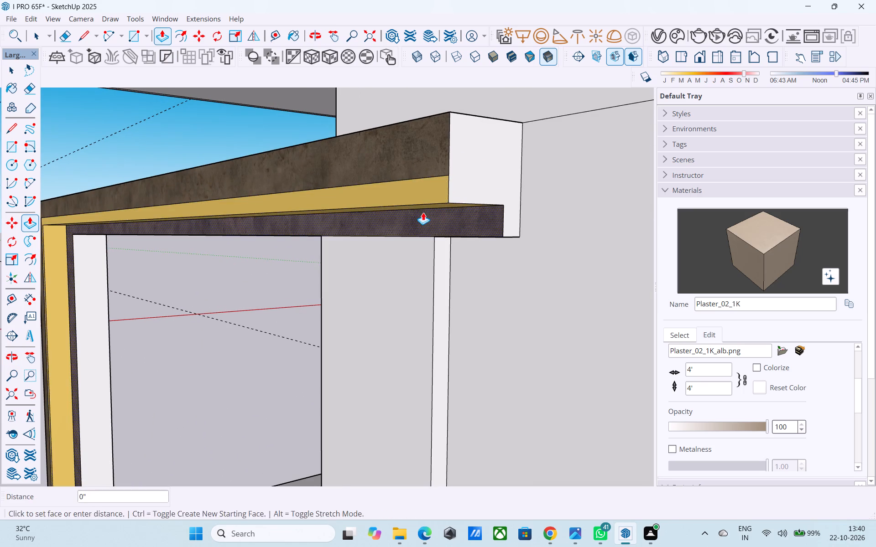
# Repeat the 6" outward Push/Pull on the front face of the porch pillar beneath the frame.
pyautogui.scroll(-10, 413, 202)
pyautogui.moveTo(406, 218); pyautogui.dragTo(365, 201, button='middle')
pyautogui.scroll(-4, 365, 202)
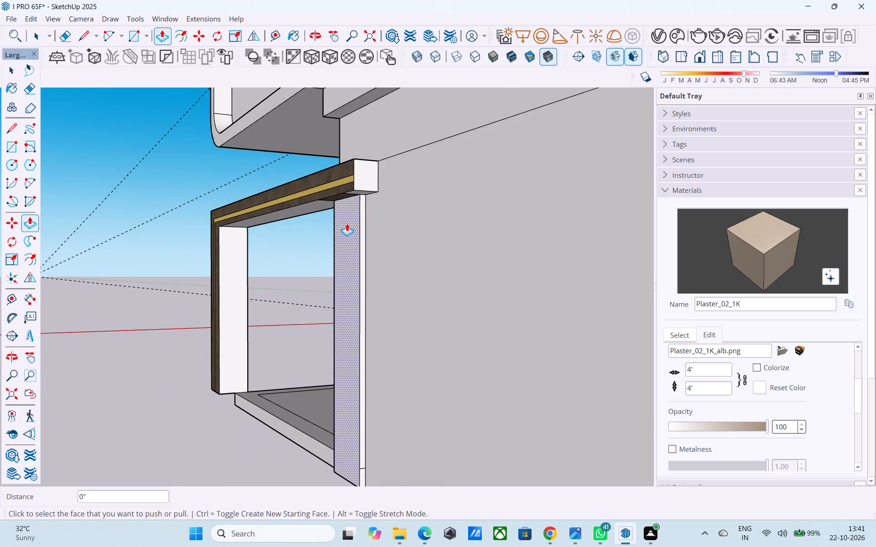
pyautogui.doubleClick(347, 223)
# Examine the porch frame and pillar projection against the rest of the house from the front and side.
pyautogui.scroll(-9, 347, 223)
pyautogui.moveTo(348, 229); pyautogui.dragTo(415, 291, button='middle')
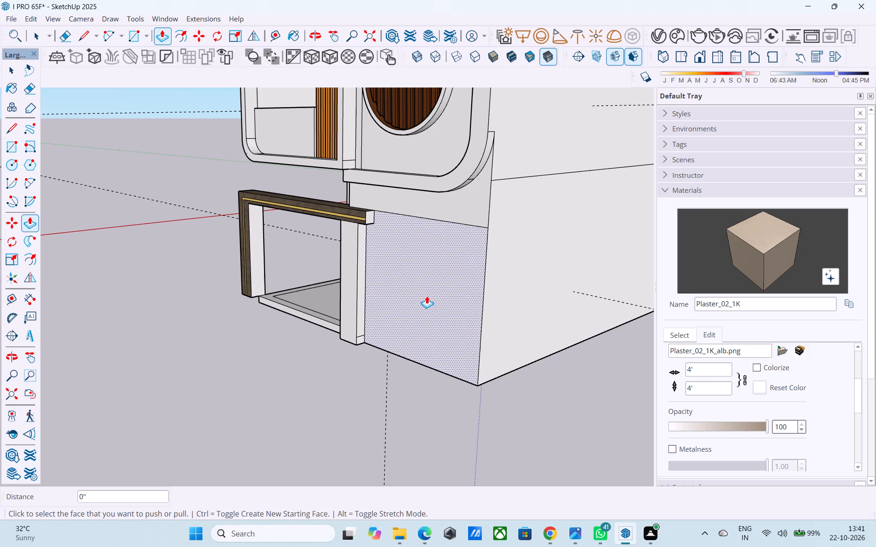
pyautogui.scroll(-5, 377, 335)
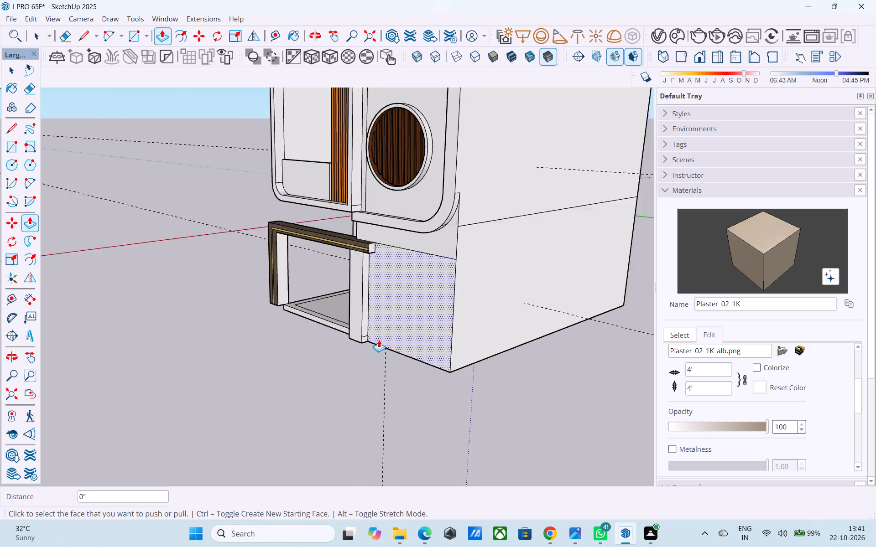
pyautogui.moveTo(394, 345); pyautogui.dragTo(464, 369, button='middle')
pyautogui.scroll(-4, 451, 372)
pyautogui.moveTo(424, 377); pyautogui.dragTo(520, 341, button='middle')
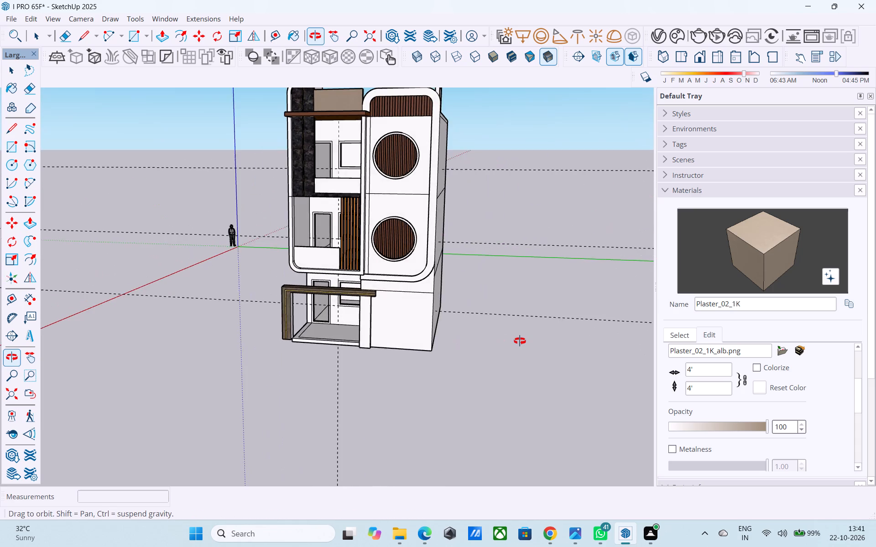
pyautogui.moveTo(520, 341); pyautogui.dragTo(521, 337, button='middle')
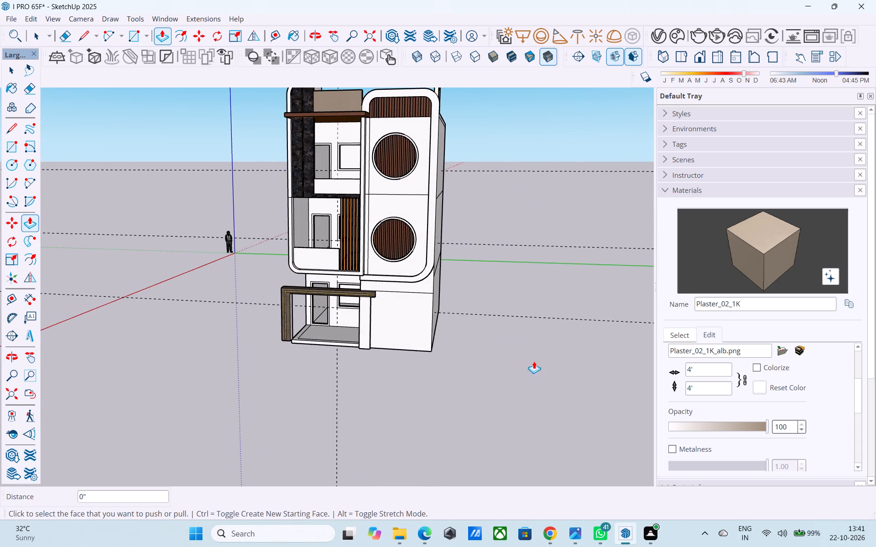
pyautogui.scroll(-5, 527, 441)
pyautogui.moveTo(497, 443); pyautogui.dragTo(456, 388, button='middle')
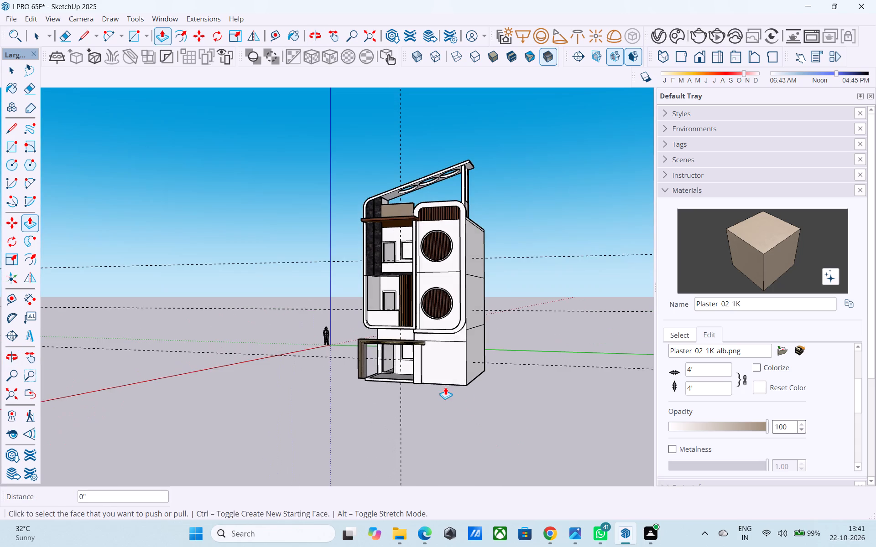
pyautogui.moveTo(479, 399); pyautogui.dragTo(396, 390, button='middle')
pyautogui.moveTo(495, 389); pyautogui.dragTo(482, 380, button='middle')
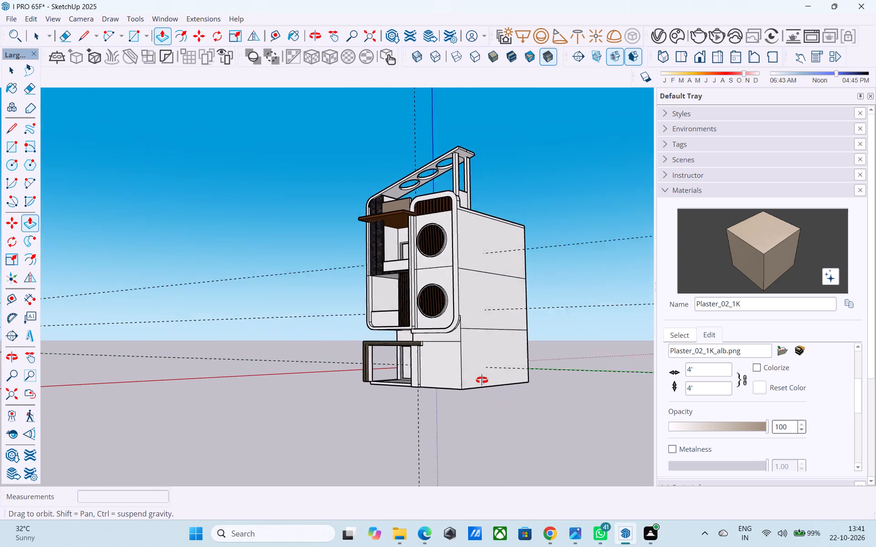
pyautogui.moveTo(482, 380); pyautogui.dragTo(476, 376, button='middle')
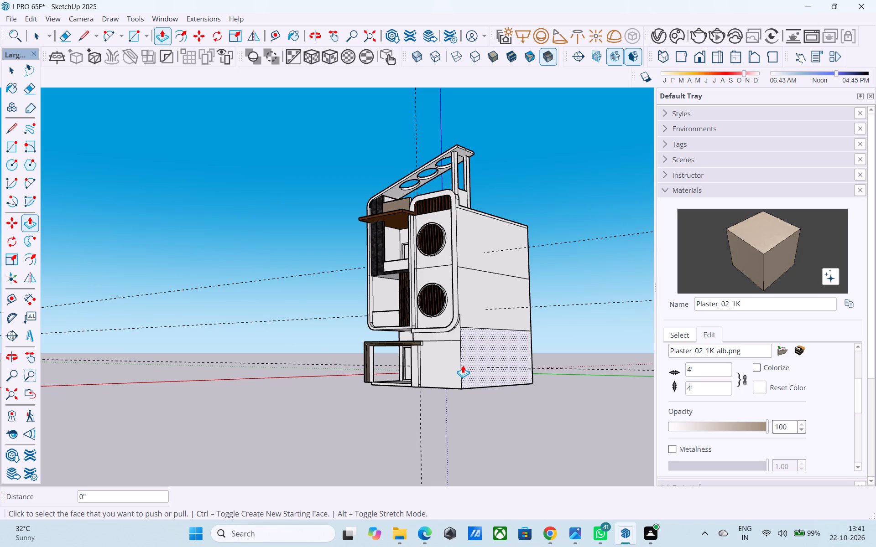
pyautogui.scroll(-3, 611, 368)
pyautogui.moveTo(603, 373); pyautogui.dragTo(491, 365, button='middle')
pyautogui.scroll(7, 452, 378)
pyautogui.moveTo(467, 367); pyautogui.dragTo(530, 367, button='middle')
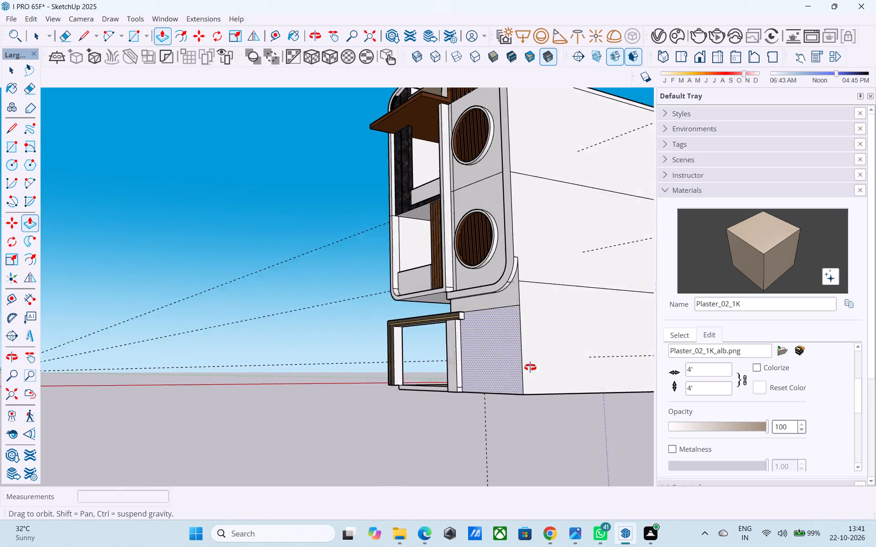
pyautogui.moveTo(530, 367); pyautogui.dragTo(534, 366, button='middle')
pyautogui.moveTo(524, 404); pyautogui.dragTo(513, 407, button='middle')
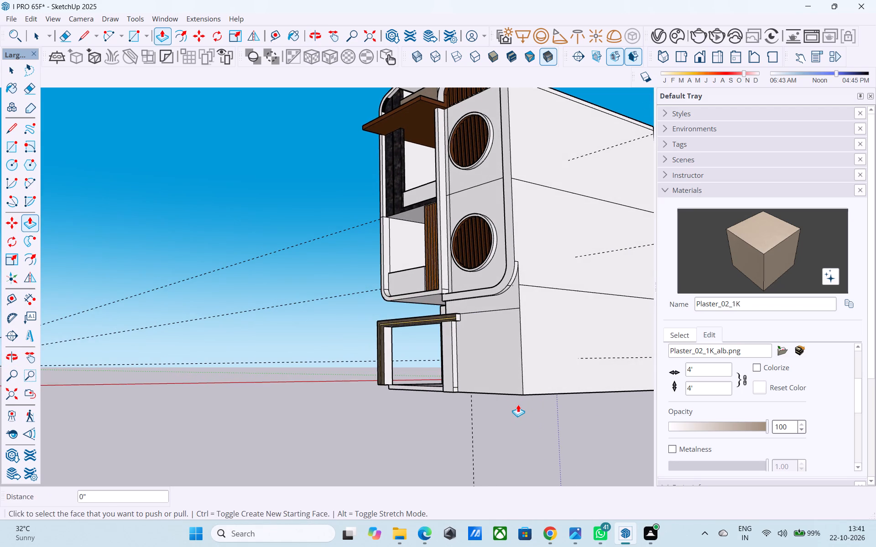
pyautogui.scroll(-3, 540, 387)
pyautogui.moveTo(544, 389); pyautogui.dragTo(486, 444, button='middle')
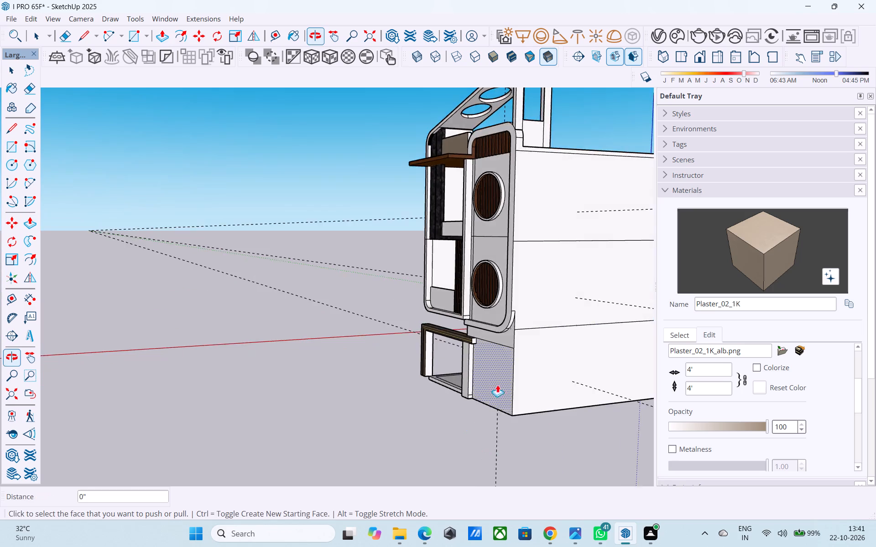
# Erase the short horizontal edge near the base of the porch pillar's side face.
pyautogui.scroll(17, 503, 380)
pyautogui.press('e')
pyautogui.click(443, 398)
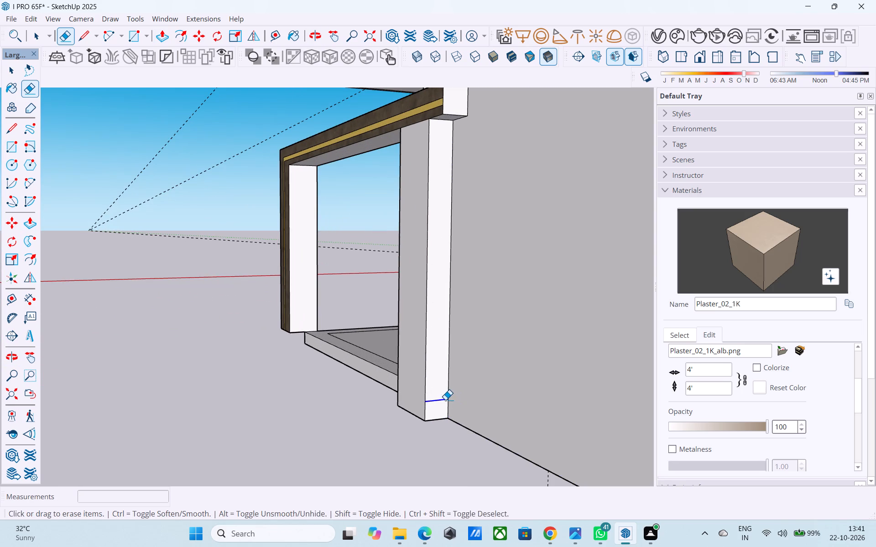
pyautogui.press('space')
# Copy the bottom edge of the porch pillar's side face 6' straight up the pillar.
pyautogui.scroll(-9, 443, 402)
pyautogui.moveTo(444, 410); pyautogui.dragTo(454, 409, button='middle')
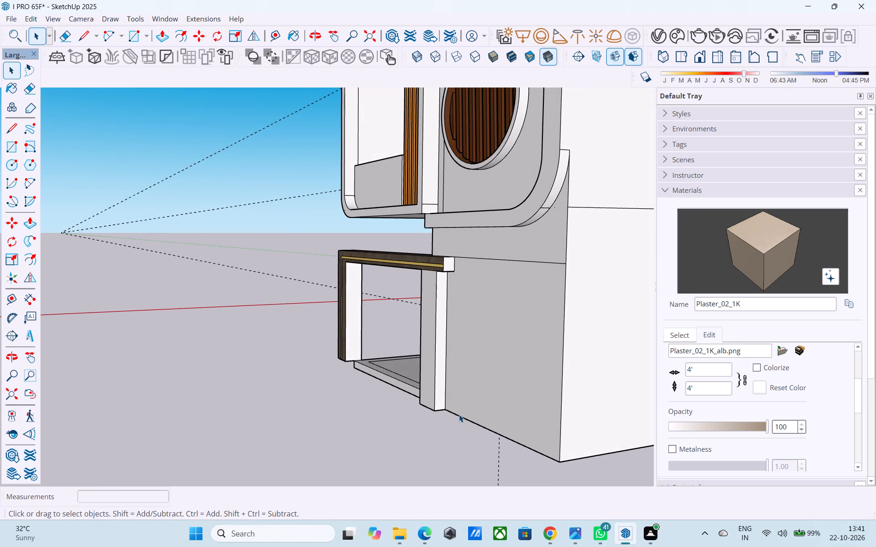
pyautogui.scroll(-5, 459, 414)
pyautogui.moveTo(459, 414); pyautogui.dragTo(592, 412, button='middle')
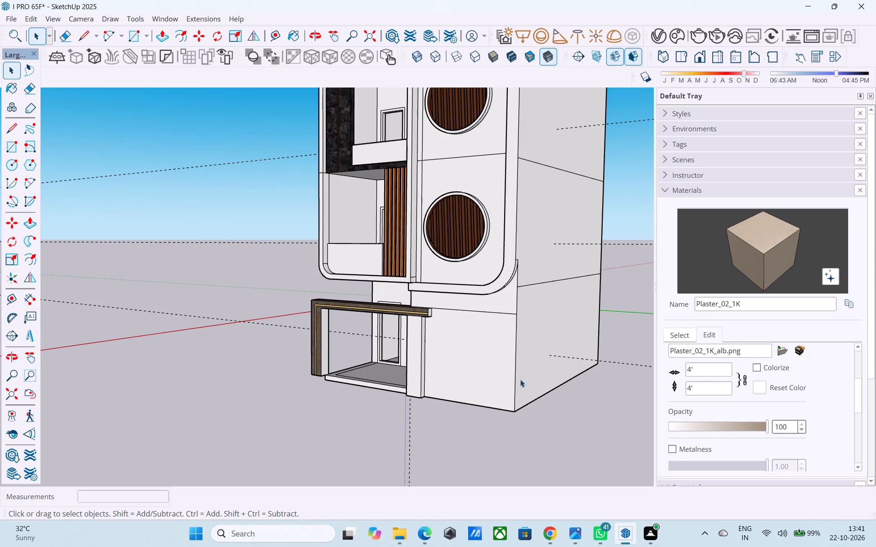
pyautogui.scroll(5, 491, 369)
pyautogui.scroll(4, 376, 362)
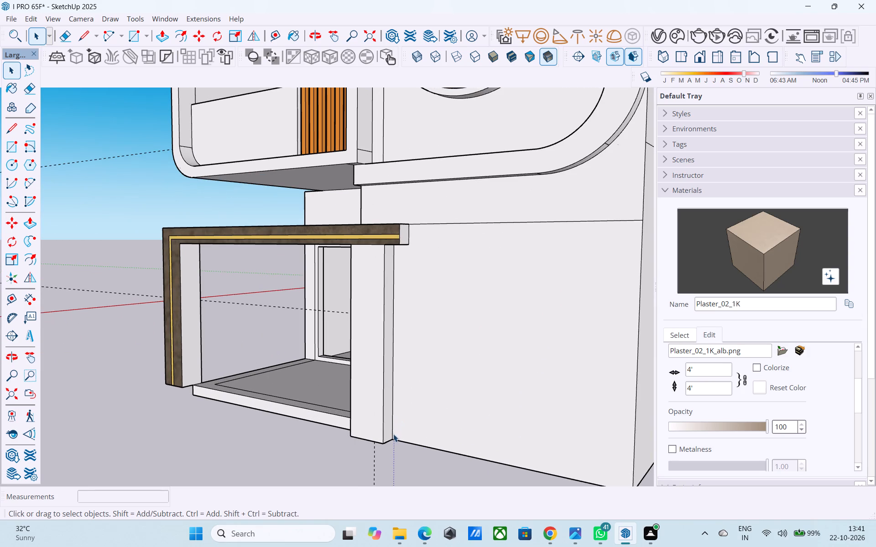
pyautogui.click(390, 440)
pyautogui.press('m')
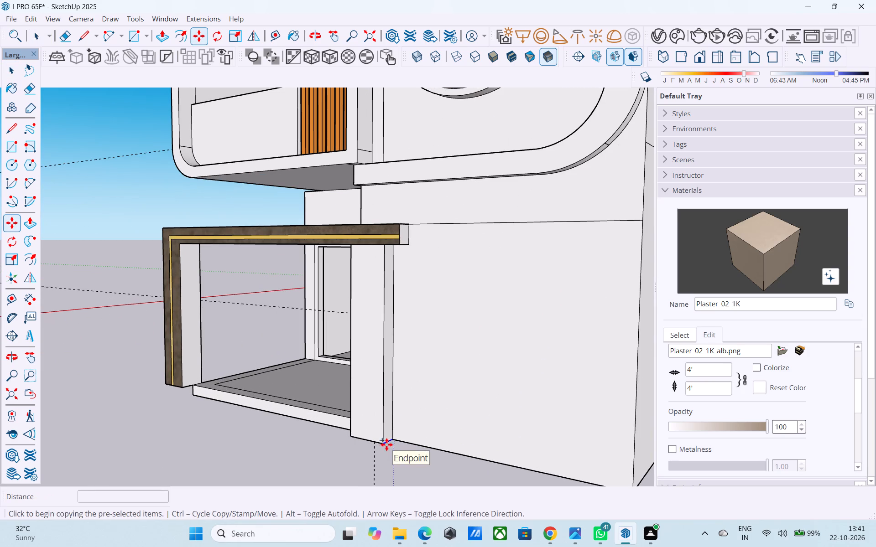
pyautogui.click(385, 445)
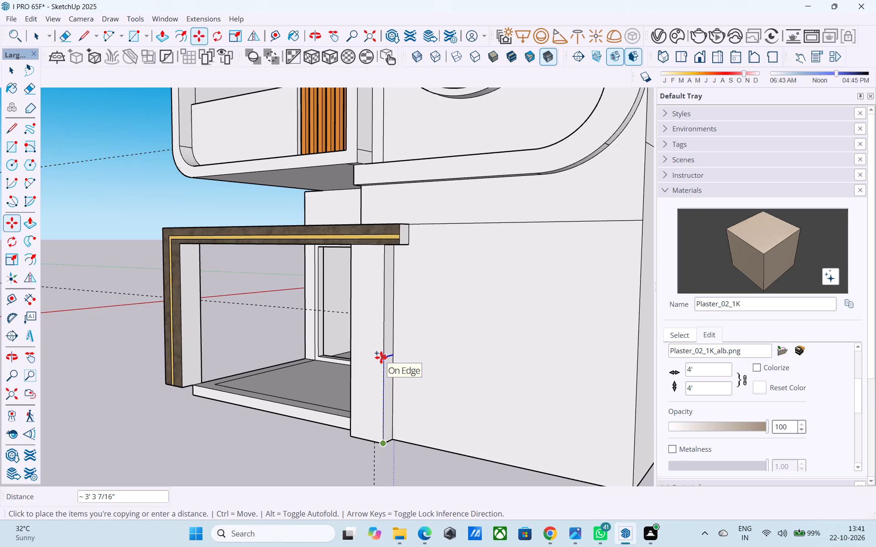
pyautogui.write("6'")
pyautogui.press('Return')
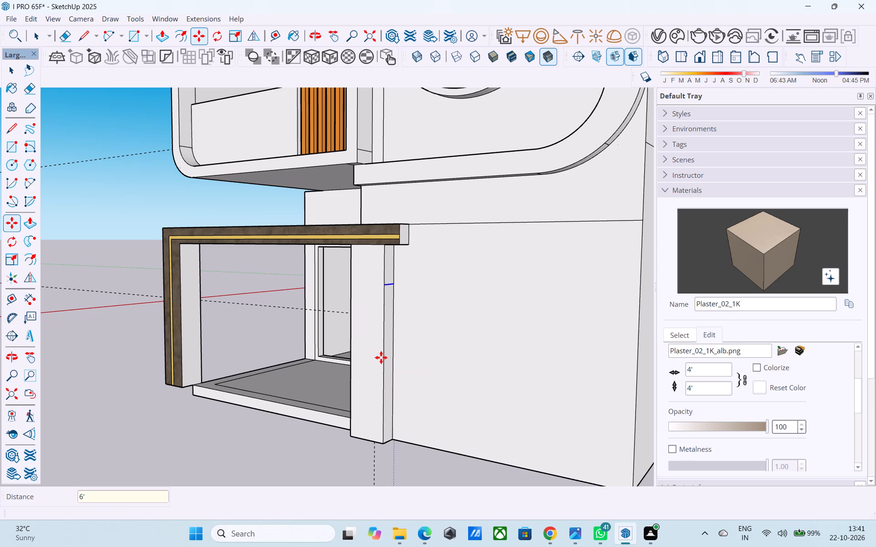
# Set the copied edge's distance up the porch pillar's side face to 5'.
pyautogui.write("2'")
pyautogui.press('Return')
pyautogui.write("5'")
pyautogui.press('Return')
pyautogui.scroll(-1, 388, 362)
pyautogui.moveTo(388, 362); pyautogui.dragTo(369, 362, button='middle')
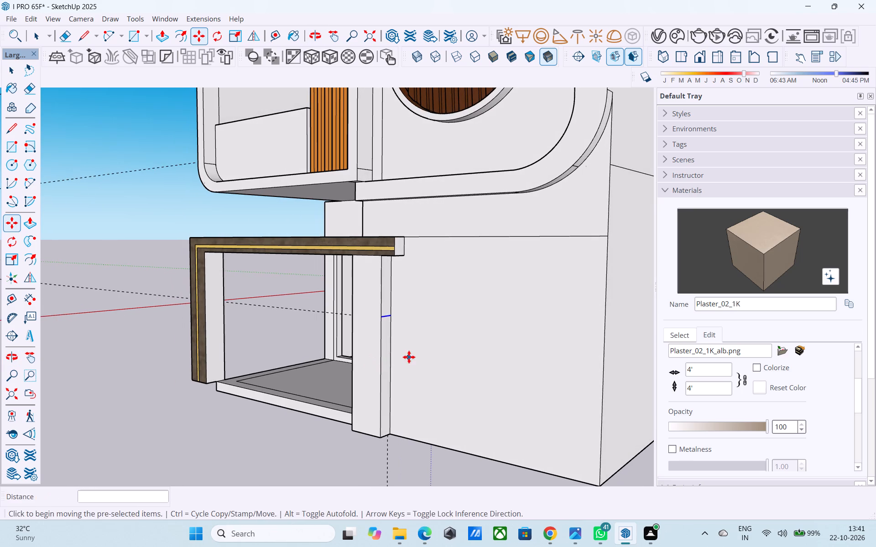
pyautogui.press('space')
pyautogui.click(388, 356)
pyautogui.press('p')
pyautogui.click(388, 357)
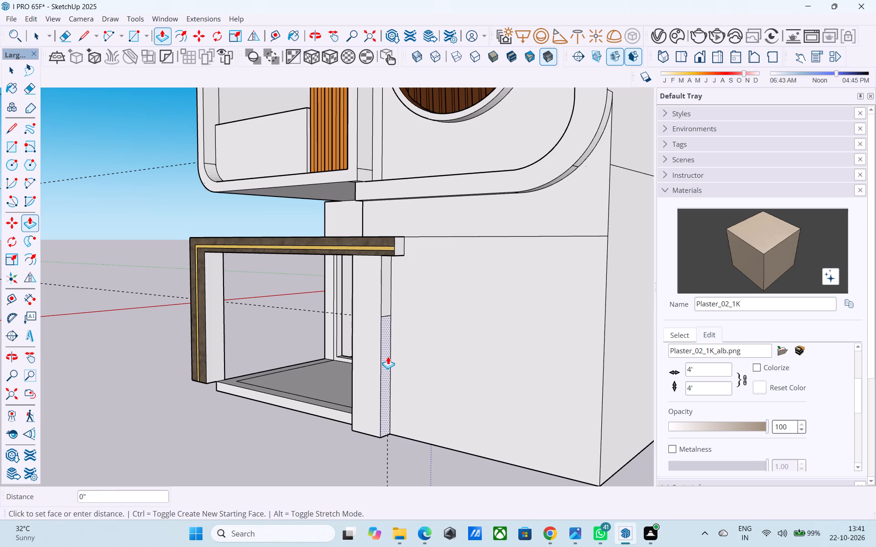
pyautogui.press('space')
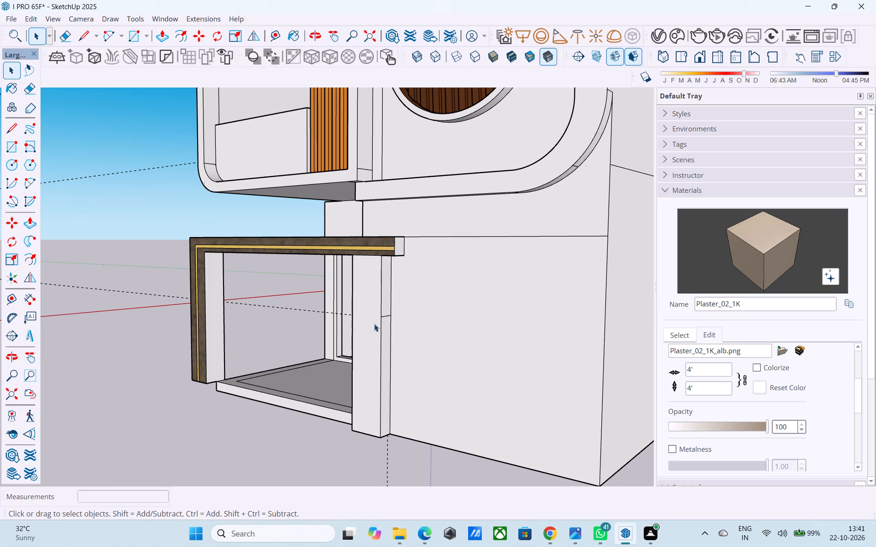
# Draw a vertical line from the midpoint of the pillar side's dividing edge down to its base.
pyautogui.moveTo(375, 324); pyautogui.dragTo(333, 320, button='middle')
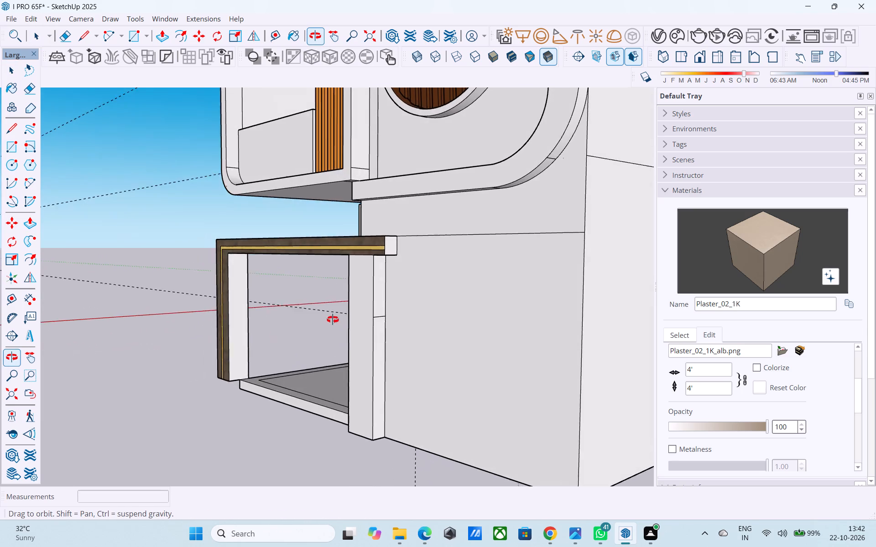
pyautogui.moveTo(333, 320); pyautogui.dragTo(307, 334, button='middle')
pyautogui.press('l')
pyautogui.scroll(4, 344, 332)
pyautogui.scroll(4, 396, 310)
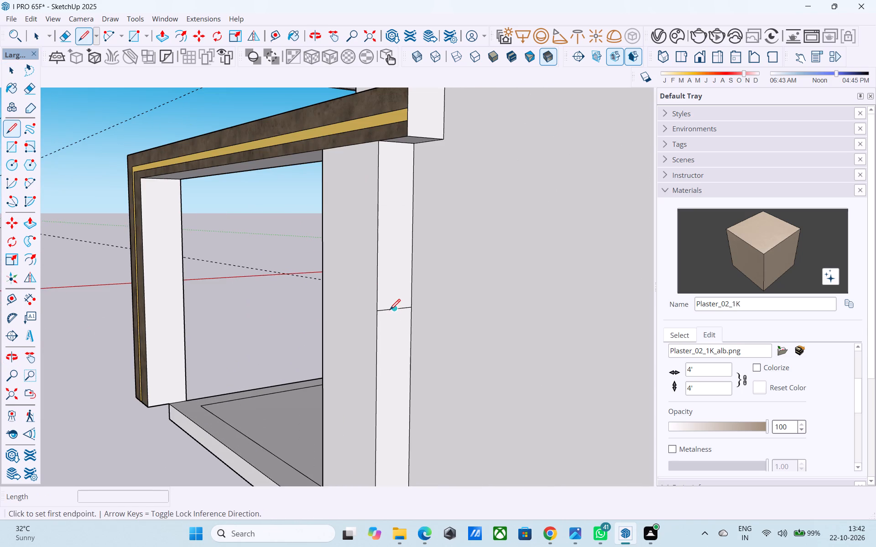
pyautogui.scroll(5, 387, 311)
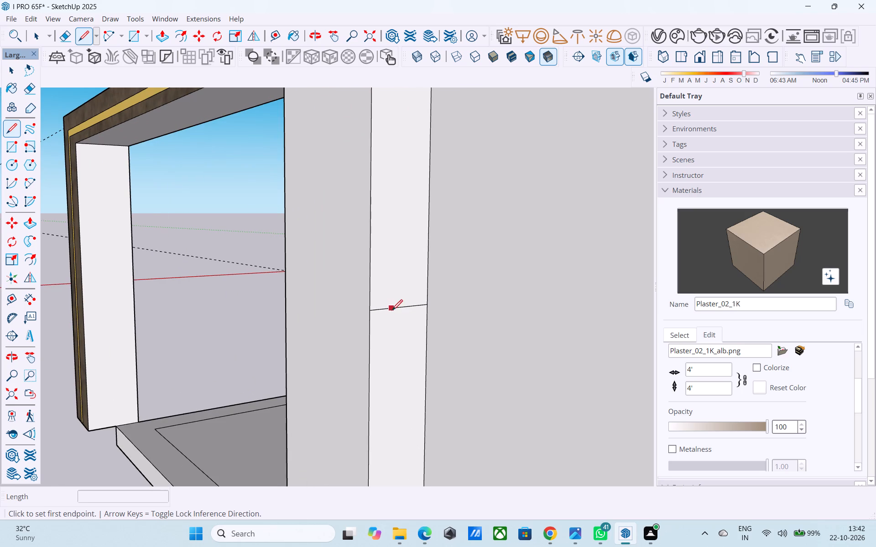
pyautogui.click(399, 310)
pyautogui.scroll(-13, 395, 270)
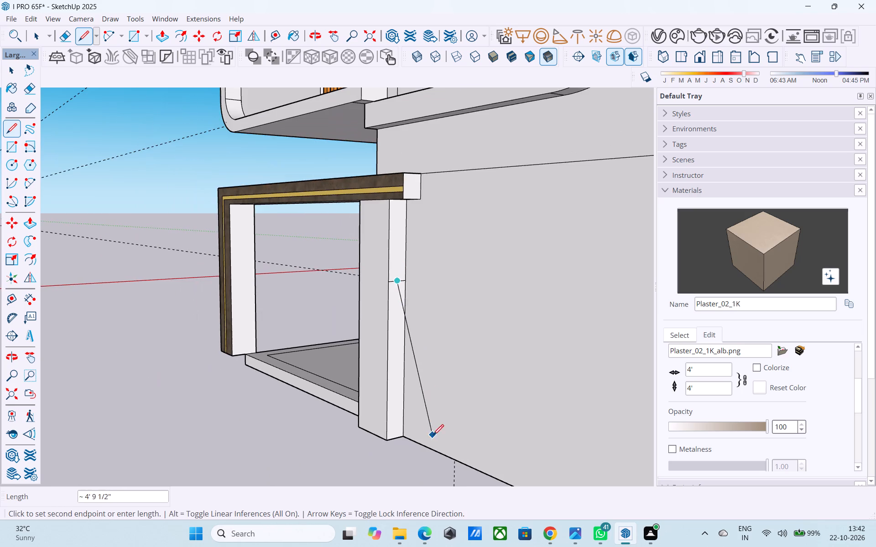
pyautogui.scroll(4, 412, 446)
pyautogui.click(390, 435)
# Push/Pull the lower side strip nearest the wall along the front wall to the house's outer corner.
pyautogui.press('space')
pyautogui.click(395, 407)
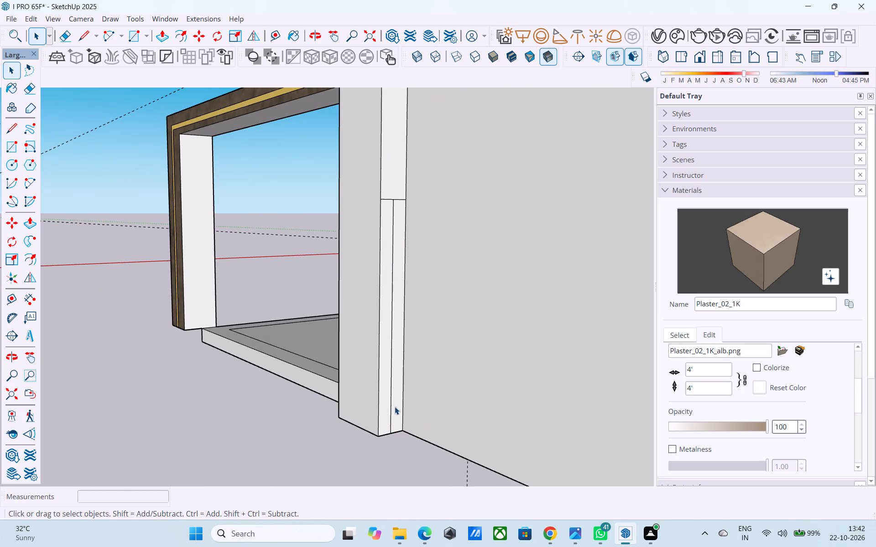
pyautogui.click(383, 402)
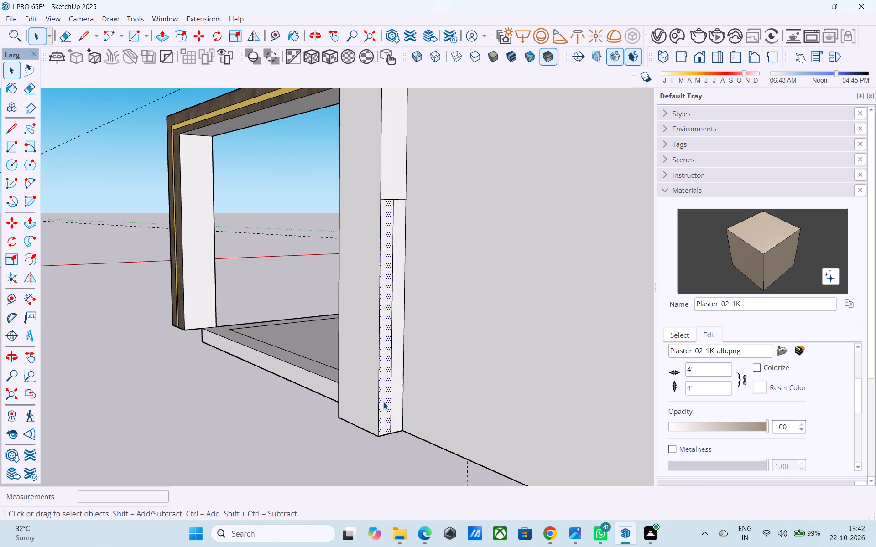
pyautogui.click(396, 400)
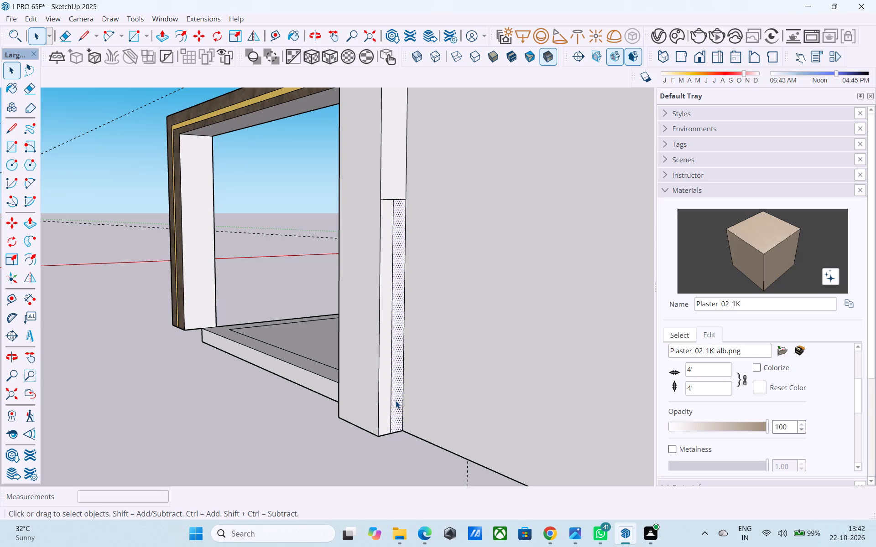
pyautogui.press('p')
pyautogui.click(396, 401)
pyautogui.scroll(-5, 409, 407)
pyautogui.moveTo(409, 407); pyautogui.dragTo(454, 415, button='middle')
pyautogui.scroll(-5, 454, 415)
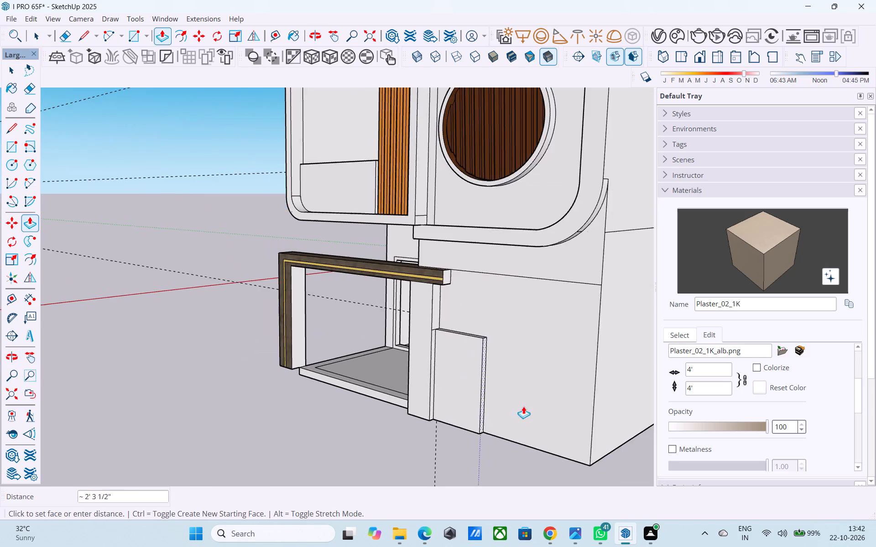
pyautogui.moveTo(527, 405); pyautogui.dragTo(314, 428, button='middle')
pyautogui.click(456, 389)
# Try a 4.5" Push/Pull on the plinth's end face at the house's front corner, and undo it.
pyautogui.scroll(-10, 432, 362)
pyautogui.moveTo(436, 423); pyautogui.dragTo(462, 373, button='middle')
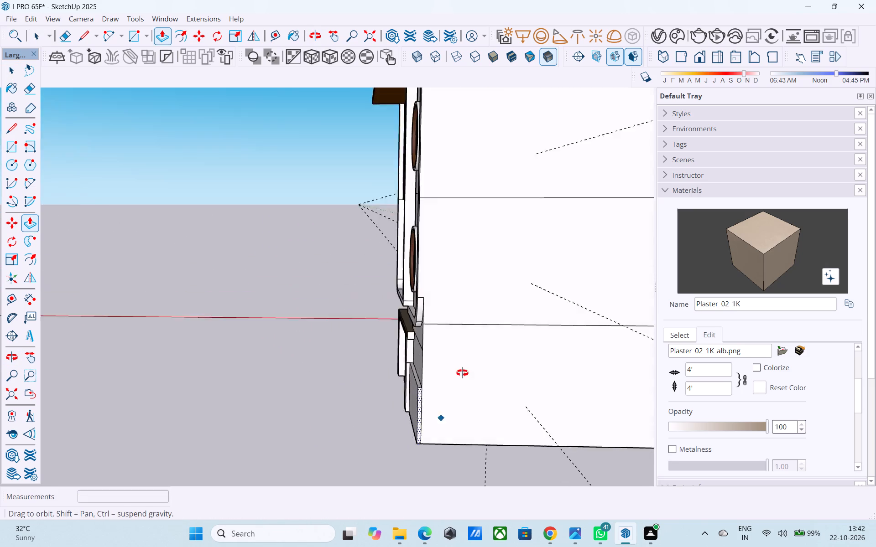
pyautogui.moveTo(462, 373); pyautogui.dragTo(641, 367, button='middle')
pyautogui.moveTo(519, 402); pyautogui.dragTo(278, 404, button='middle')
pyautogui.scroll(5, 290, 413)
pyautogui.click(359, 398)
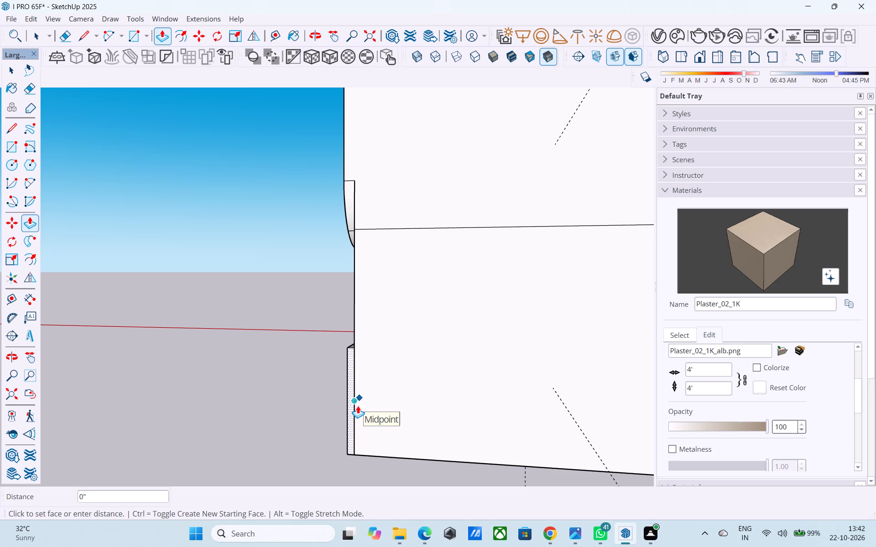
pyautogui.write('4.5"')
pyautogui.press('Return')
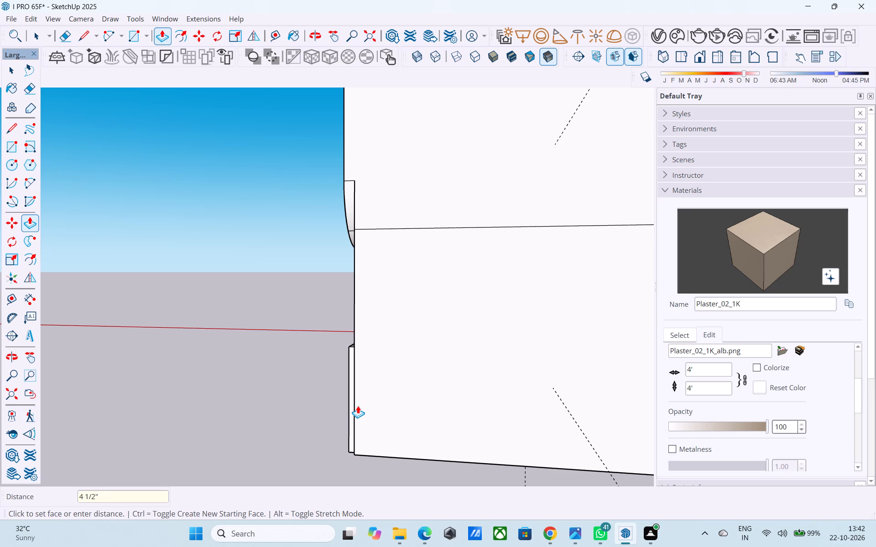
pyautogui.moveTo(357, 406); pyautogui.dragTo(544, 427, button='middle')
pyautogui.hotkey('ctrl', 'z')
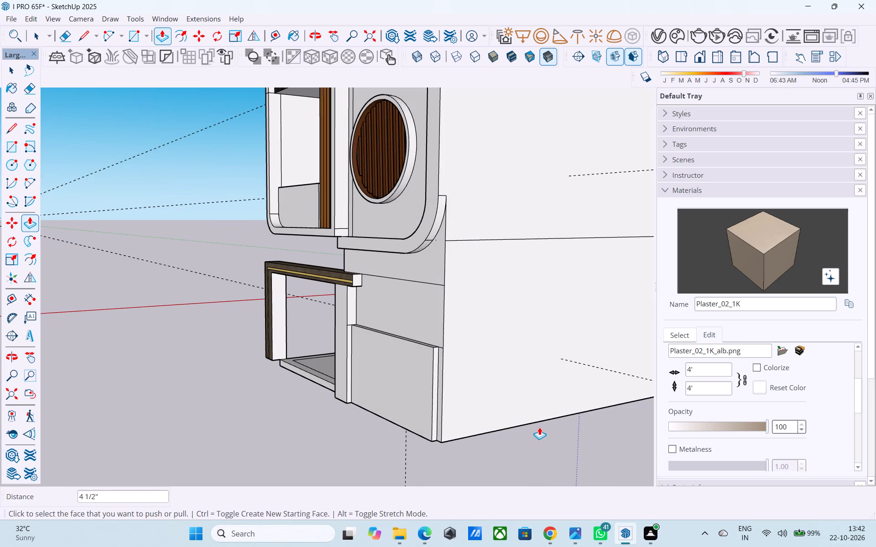
# Push/Pull the front plinth's end face 4.5" beyond the house's outer corner.
pyautogui.moveTo(512, 426); pyautogui.dragTo(367, 421, button='middle')
pyautogui.scroll(4, 349, 412)
pyautogui.click(341, 408)
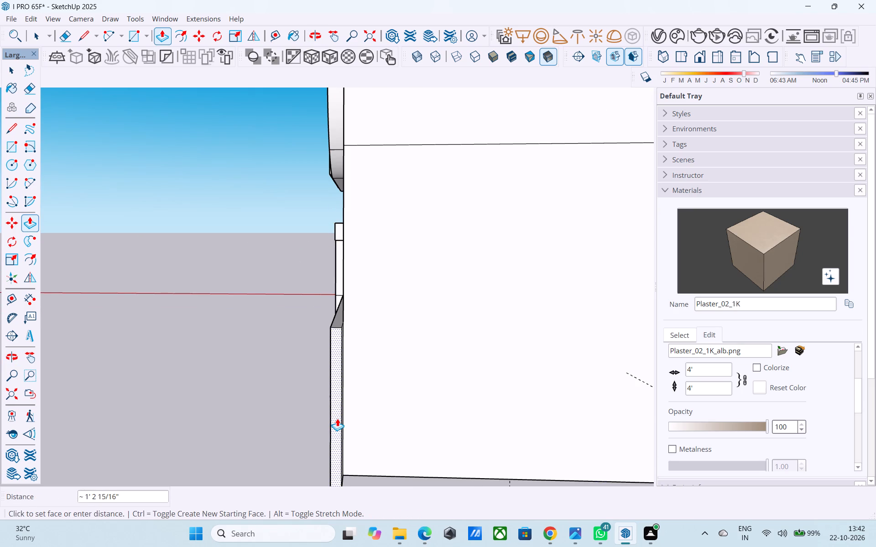
pyautogui.write('4.5"')
pyautogui.press('Return')
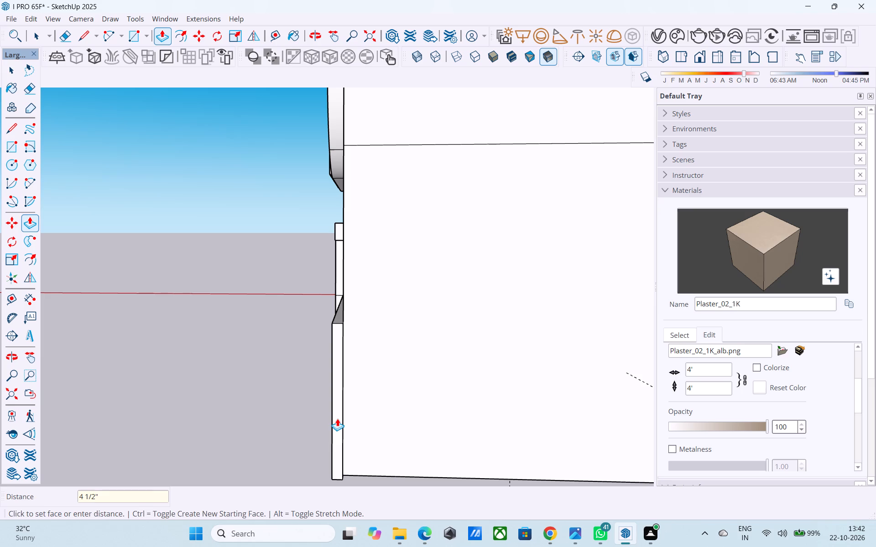
# Push/Pull the plinth extension's back-facing strip 26' along the side wall to the rear corner.
pyautogui.press('space')
pyautogui.scroll(1, 341, 410)
pyautogui.moveTo(341, 410); pyautogui.dragTo(138, 408, button='middle')
pyautogui.click(193, 351)
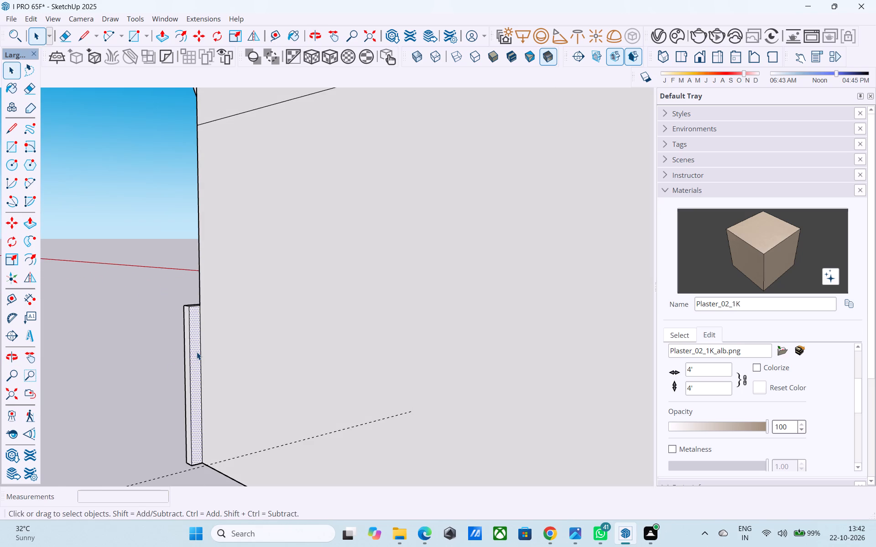
pyautogui.press('p')
pyautogui.click(197, 352)
pyautogui.scroll(-17, 209, 359)
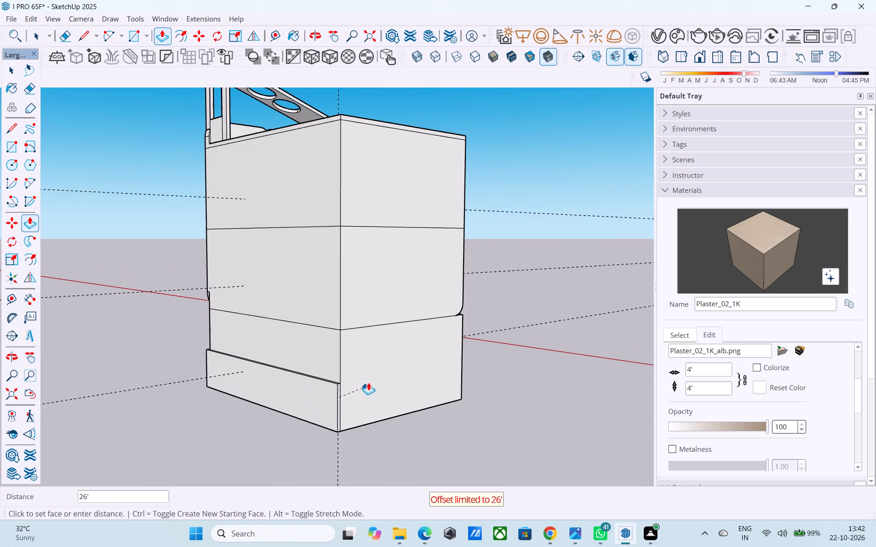
pyautogui.click(370, 380)
# Push/Pull the side plinth's end face 4.5" beyond the house's rear corner.
pyautogui.moveTo(365, 380); pyautogui.dragTo(227, 380, button='middle')
pyautogui.scroll(3, 179, 389)
pyautogui.moveTo(242, 391); pyautogui.dragTo(195, 402, button='middle')
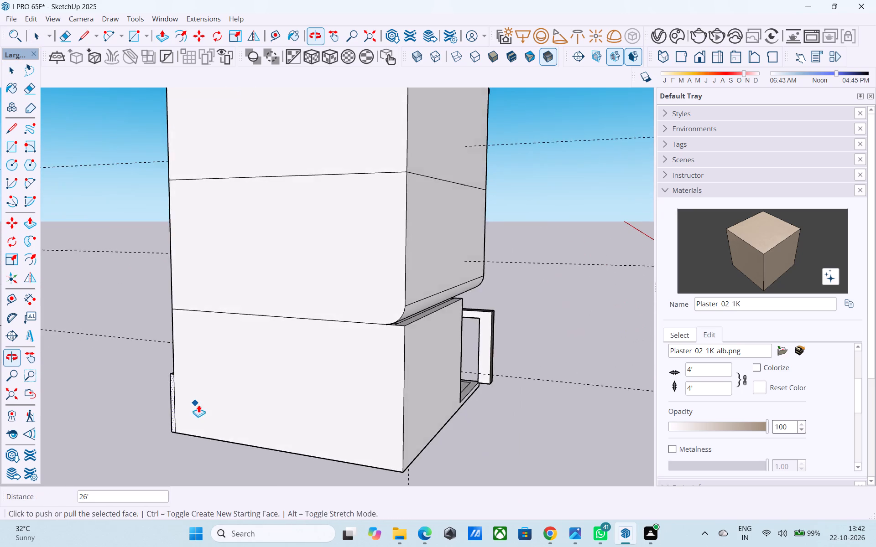
pyautogui.moveTo(200, 405); pyautogui.dragTo(272, 386, button='middle')
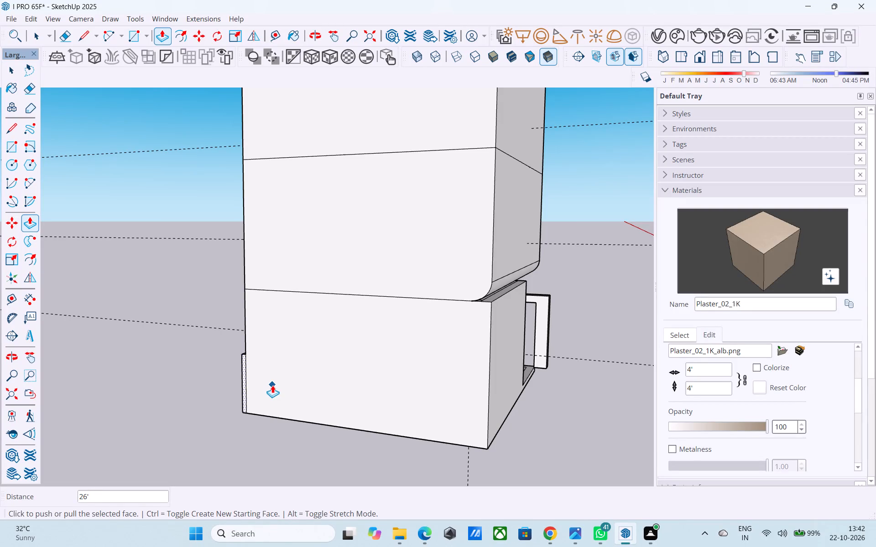
pyautogui.scroll(5, 238, 377)
pyautogui.click(246, 376)
pyautogui.write('4.5"')
pyautogui.press('Return')
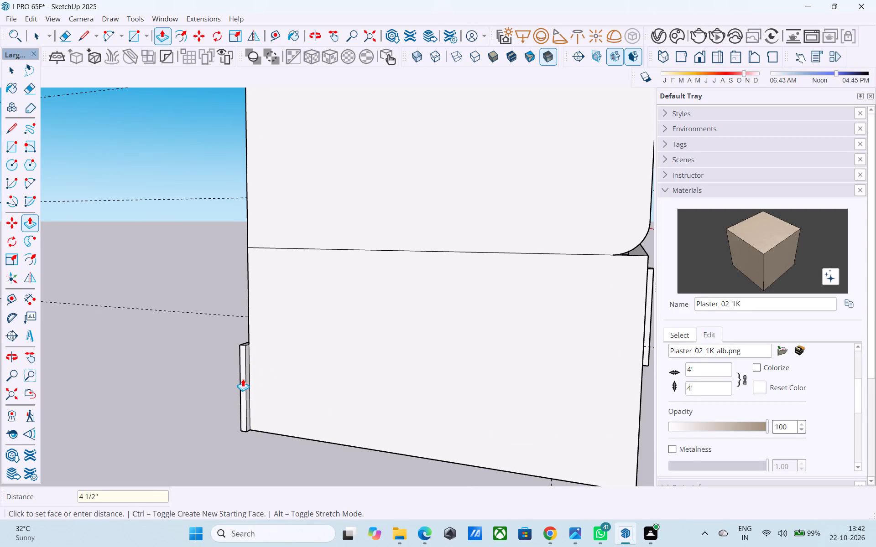
# Push/Pull the inner strip of the plinth extension 20' along the rear wall to the opposite corner.
pyautogui.moveTo(243, 379); pyautogui.dragTo(214, 370, button='middle')
pyautogui.scroll(5, 227, 371)
pyautogui.click(206, 355)
pyautogui.scroll(-5, 241, 366)
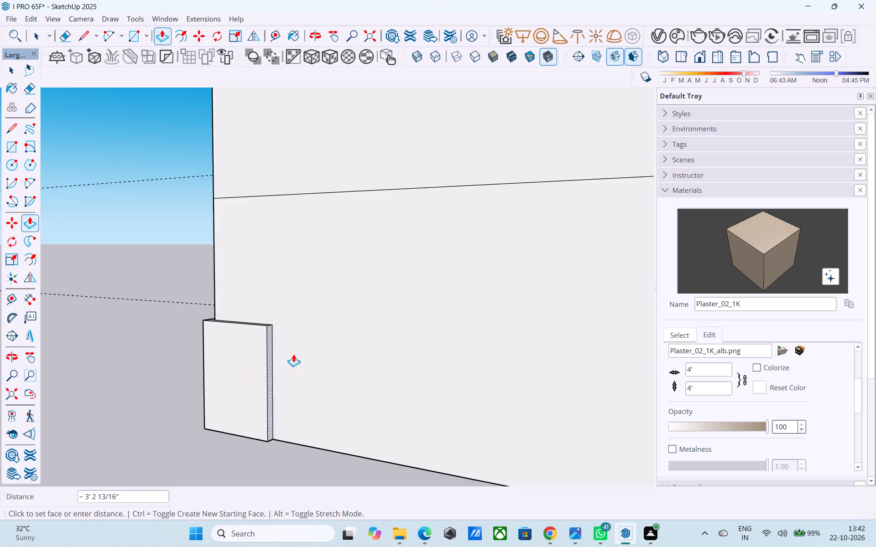
pyautogui.scroll(-2, 293, 354)
pyautogui.moveTo(349, 362); pyautogui.dragTo(269, 366, button='middle')
pyautogui.scroll(-6, 260, 358)
pyautogui.click(366, 355)
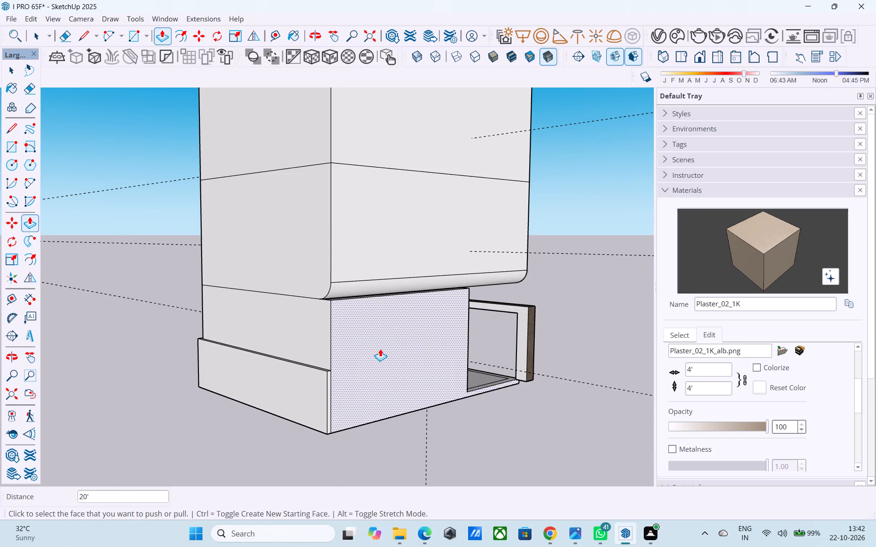
# Push/Pull the rear plinth's end face 4.5" beyond the opposite rear corner.
pyautogui.scroll(-6, 400, 354)
pyautogui.moveTo(396, 355); pyautogui.dragTo(299, 393, button='middle')
pyautogui.scroll(12, 282, 396)
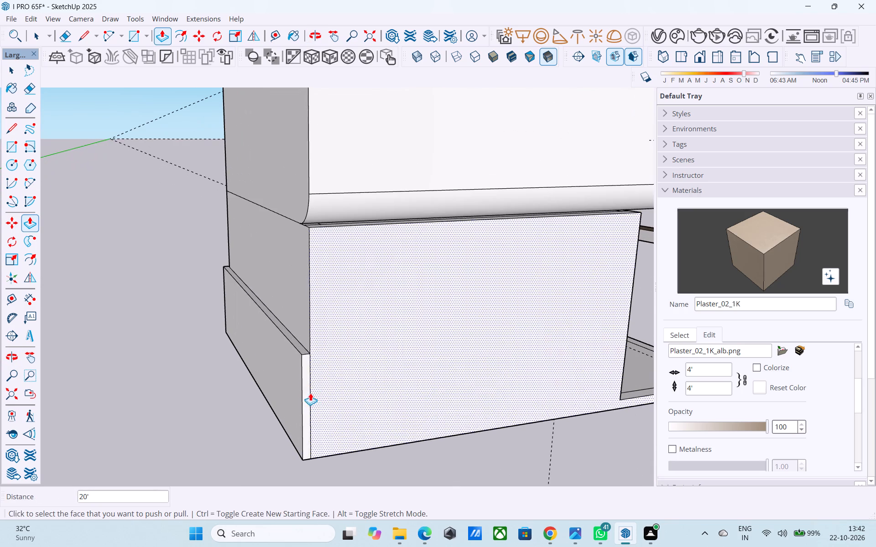
pyautogui.click(308, 392)
pyautogui.write('4.5"')
pyautogui.press('Return')
# Push/Pull the rear plinth extension's forward-facing strip 17' 3" along the porch-side wall to the wall's end.
pyautogui.scroll(-5, 428, 344)
pyautogui.moveTo(470, 333); pyautogui.dragTo(168, 325, button='middle')
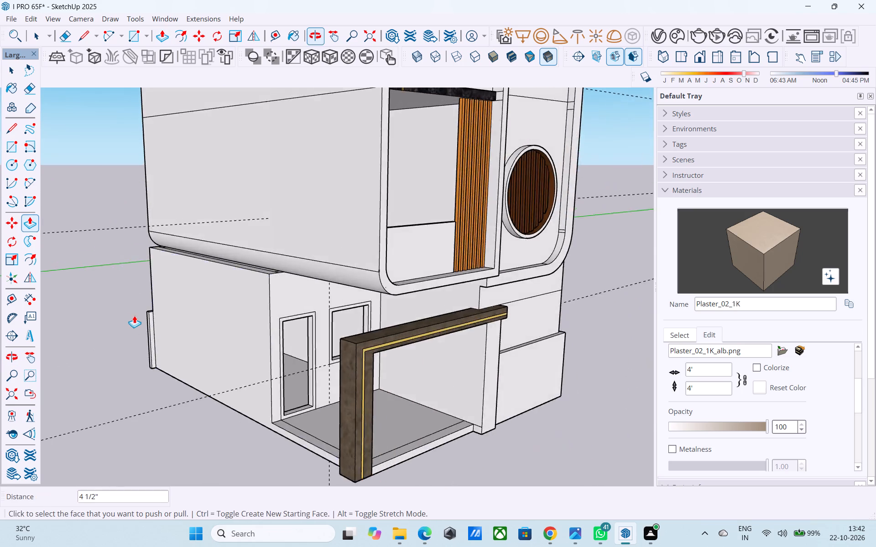
pyautogui.scroll(8, 131, 315)
pyautogui.click(177, 334)
pyautogui.scroll(-6, 179, 336)
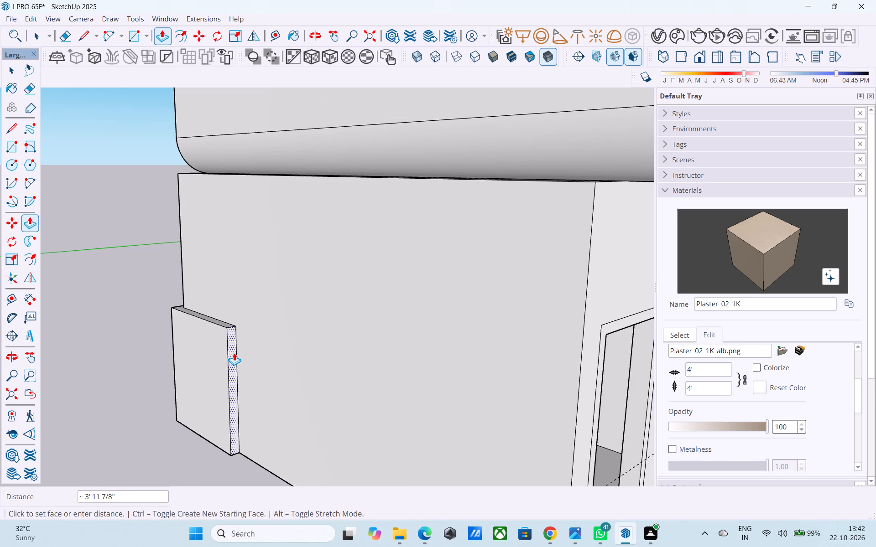
pyautogui.scroll(-6, 239, 353)
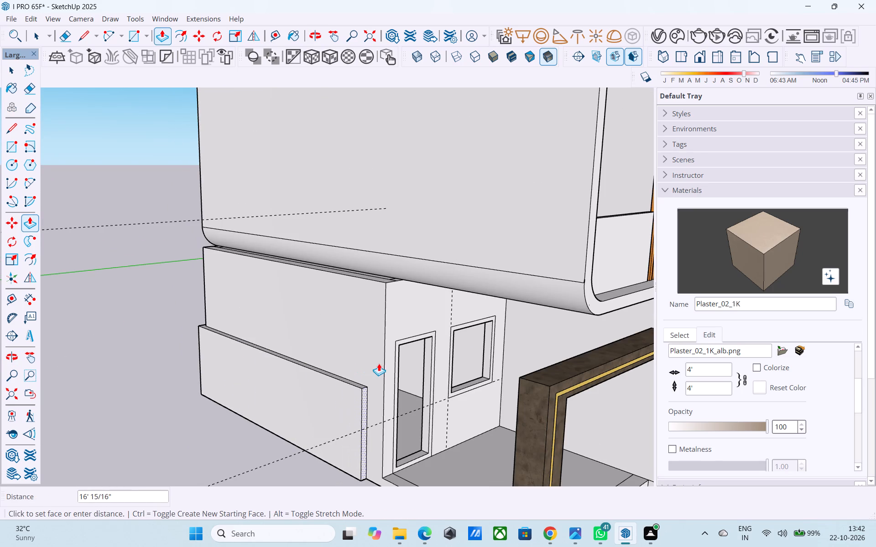
pyautogui.scroll(-6, 379, 363)
pyautogui.click(458, 432)
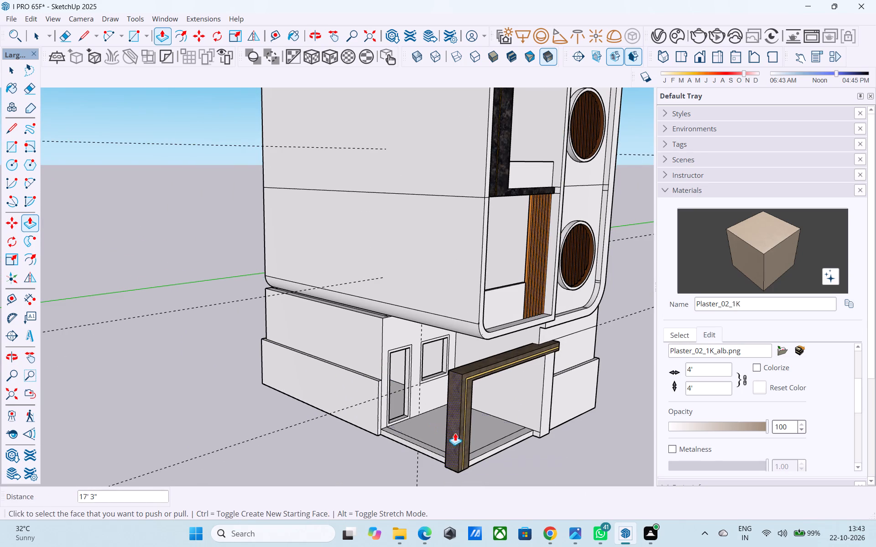
# Extend the porch-side plinth about 8' 2 1/4" across the open porch side to the dark porch frame.
pyautogui.click(380, 400)
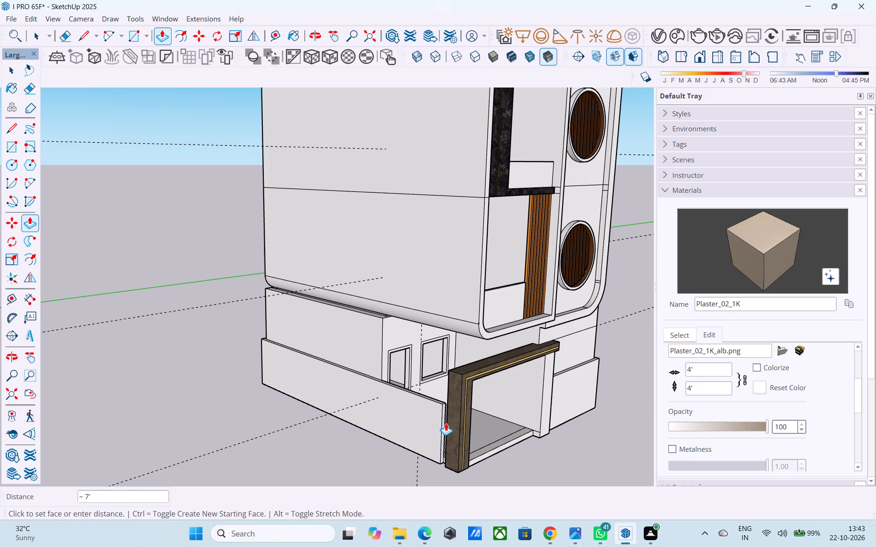
pyautogui.moveTo(454, 418); pyautogui.dragTo(325, 375, button='middle')
pyautogui.scroll(-5, 323, 371)
pyautogui.scroll(5, 370, 417)
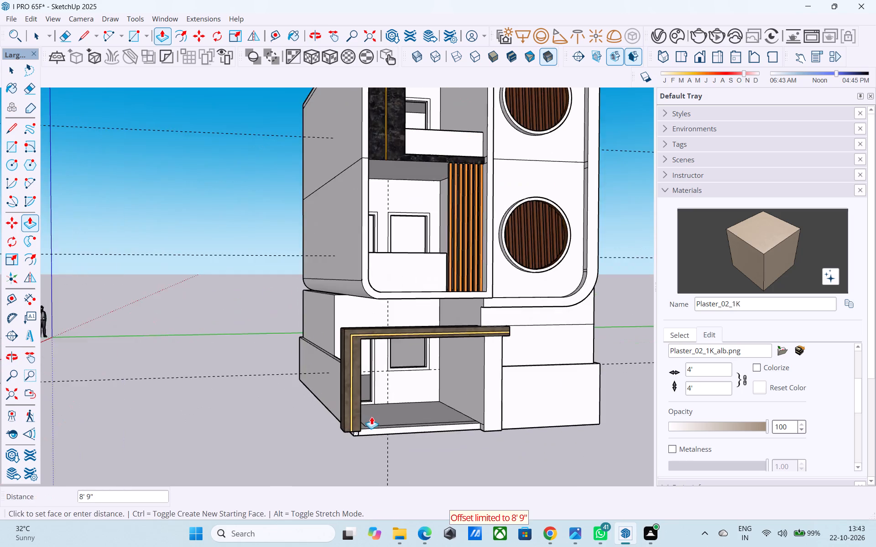
pyautogui.moveTo(344, 404); pyautogui.dragTo(657, 453, button='middle')
pyautogui.moveTo(413, 384); pyautogui.dragTo(521, 409, button='middle')
pyautogui.scroll(5, 420, 387)
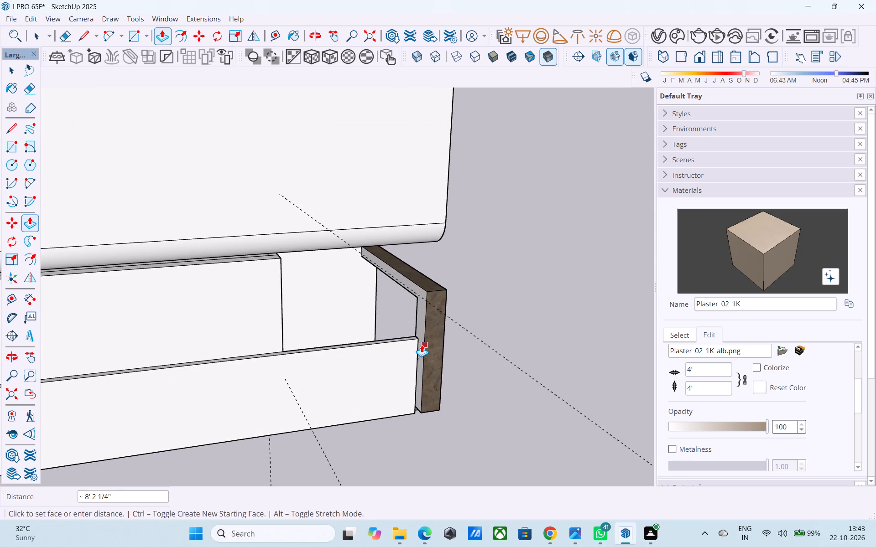
pyautogui.click(422, 344)
# Examine the low side wall's junction with the porch frame and the plinth from the side and front.
pyautogui.scroll(-3, 430, 347)
pyautogui.moveTo(433, 348); pyautogui.dragTo(362, 340, button='middle')
pyautogui.scroll(11, 365, 345)
pyautogui.moveTo(365, 361); pyautogui.dragTo(239, 348, button='middle')
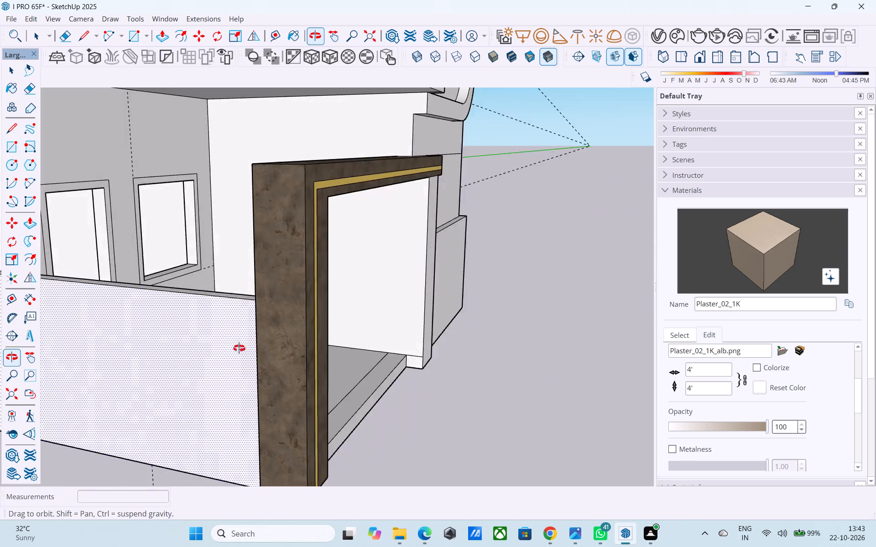
pyautogui.moveTo(239, 348); pyautogui.dragTo(237, 349, button='middle')
pyautogui.scroll(-5, 549, 357)
pyautogui.moveTo(580, 363); pyautogui.dragTo(301, 320, button='middle')
pyautogui.scroll(-3, 307, 323)
pyautogui.moveTo(314, 339); pyautogui.dragTo(324, 374, button='middle')
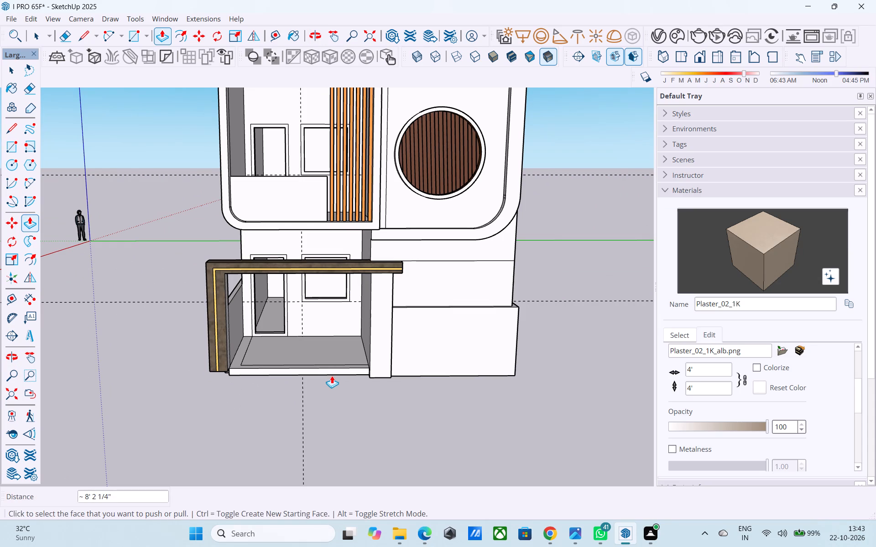
pyautogui.keyDown('shift'); pyautogui.moveTo(331, 371); pyautogui.dragTo(339, 391, button='middle'); pyautogui.keyUp('shift')
# Browse the in-model materials and the Solid Colors library for a plinth finish.
pyautogui.click(689, 335)
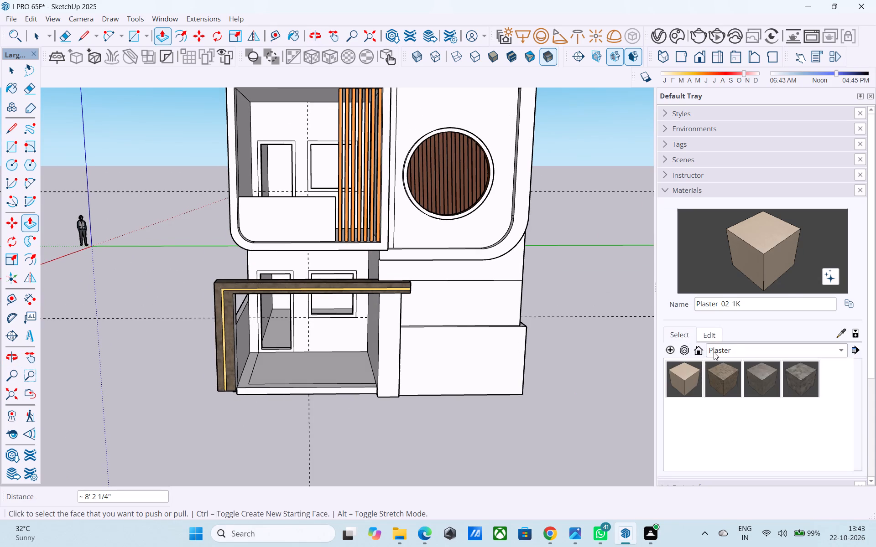
pyautogui.click(714, 352)
pyautogui.click(750, 261)
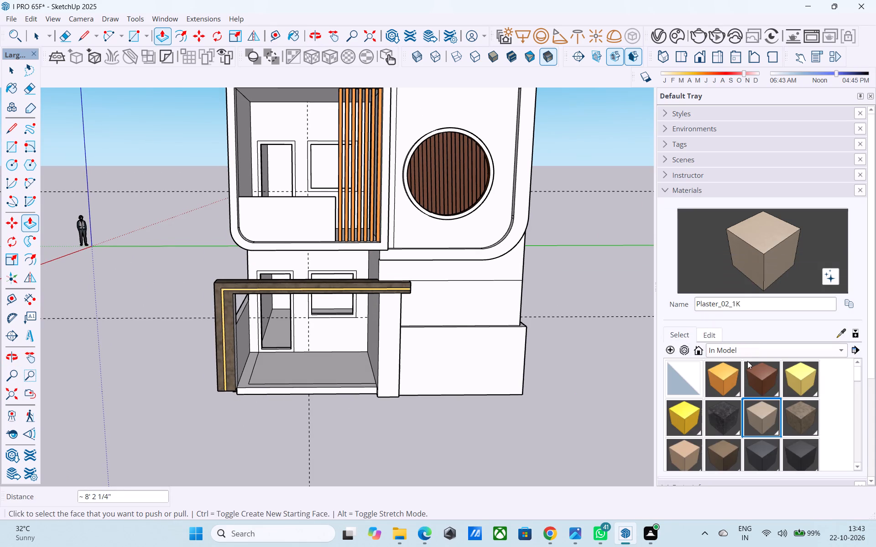
pyautogui.scroll(-4, 744, 380)
pyautogui.click(686, 379)
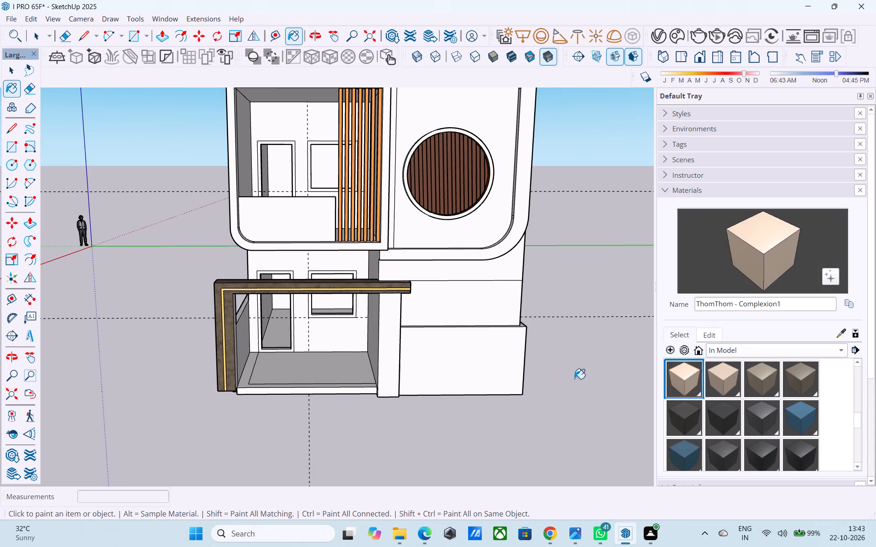
pyautogui.scroll(2, 725, 390)
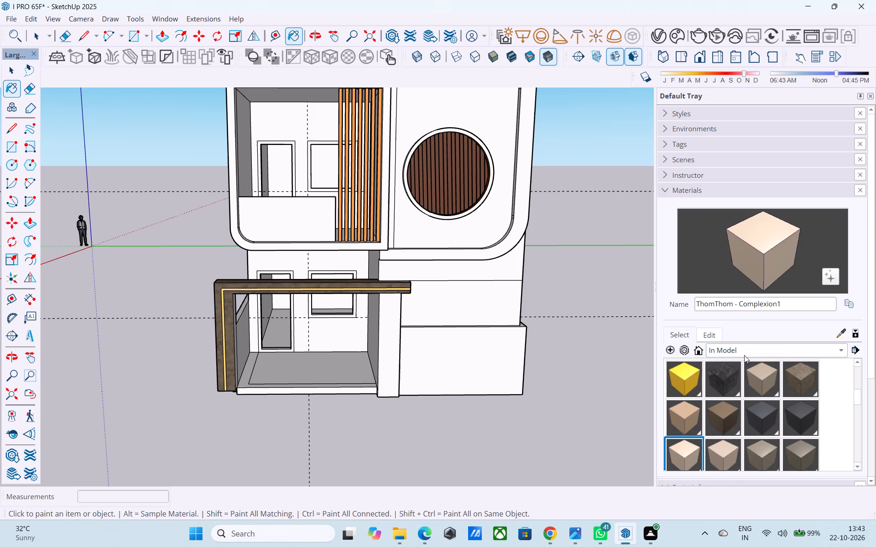
pyautogui.click(743, 351)
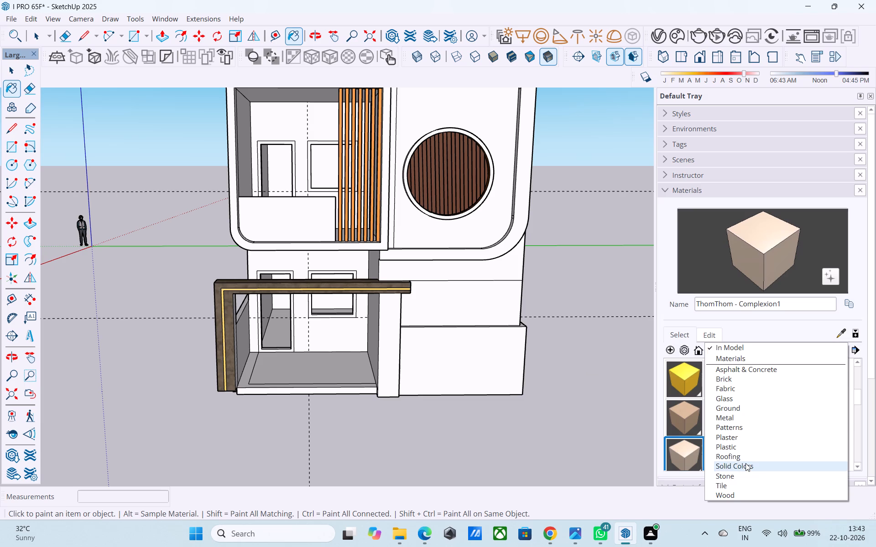
pyautogui.click(746, 463)
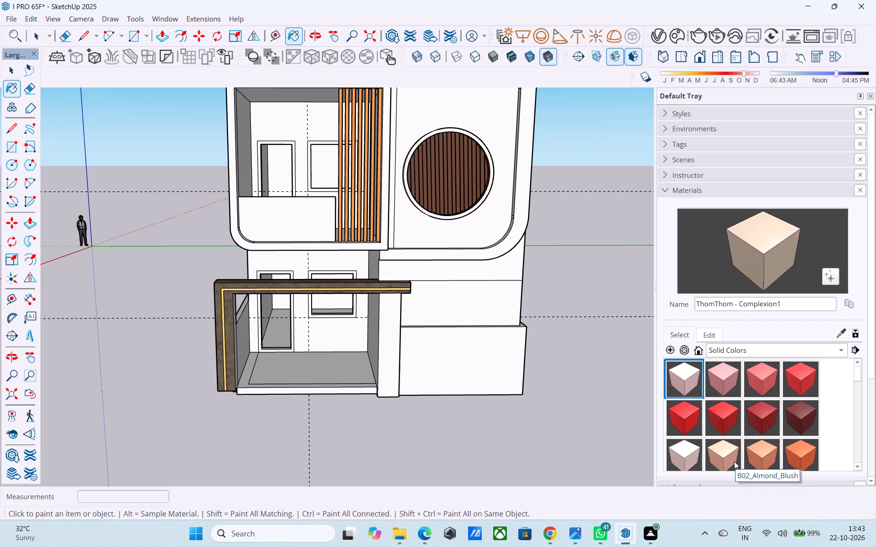
pyautogui.scroll(-3, 759, 477)
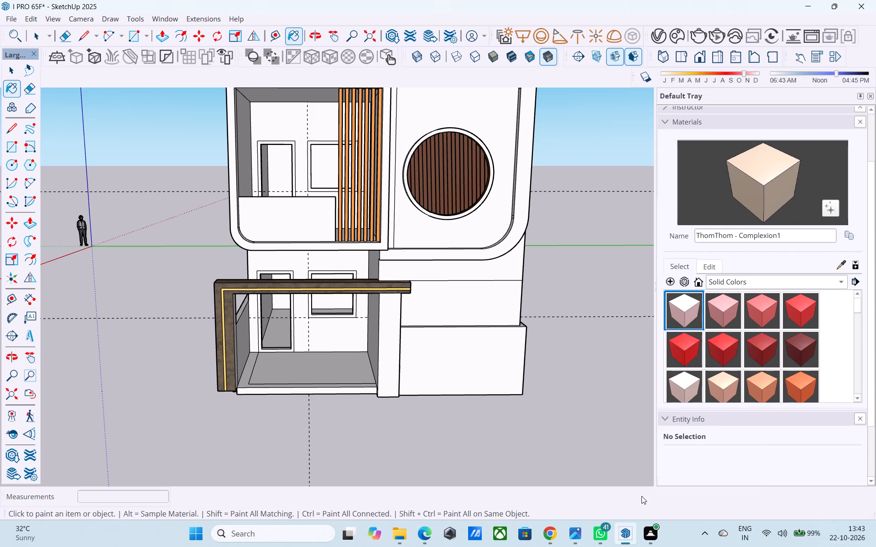
pyautogui.scroll(-4, 467, 395)
# Draw a 2 Point Arc with about a 2' 9" bulge on the front plinth face, starting where its bottom edge meets the porch pillar.
pyautogui.moveTo(425, 357); pyautogui.dragTo(431, 334, button='middle')
pyautogui.press('space')
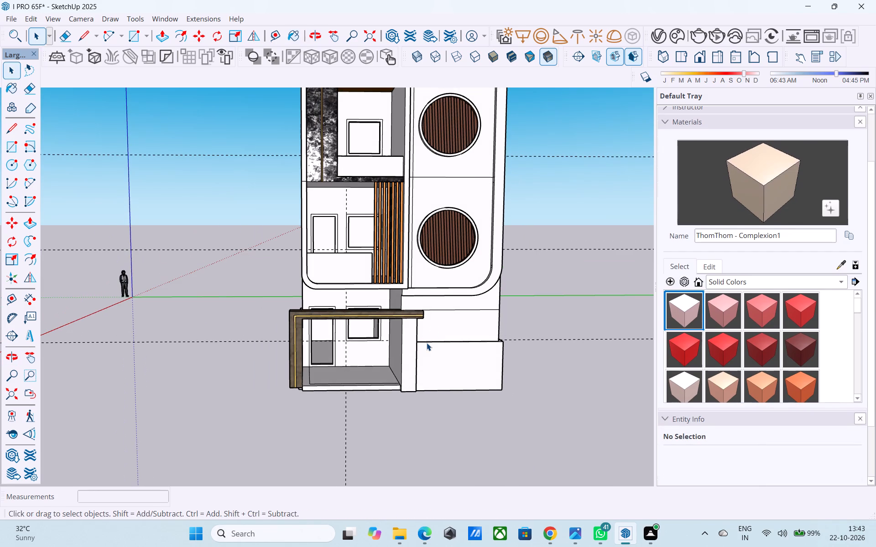
pyautogui.moveTo(428, 344); pyautogui.dragTo(356, 338, button='middle')
pyautogui.moveTo(493, 402); pyautogui.dragTo(485, 383, button='middle')
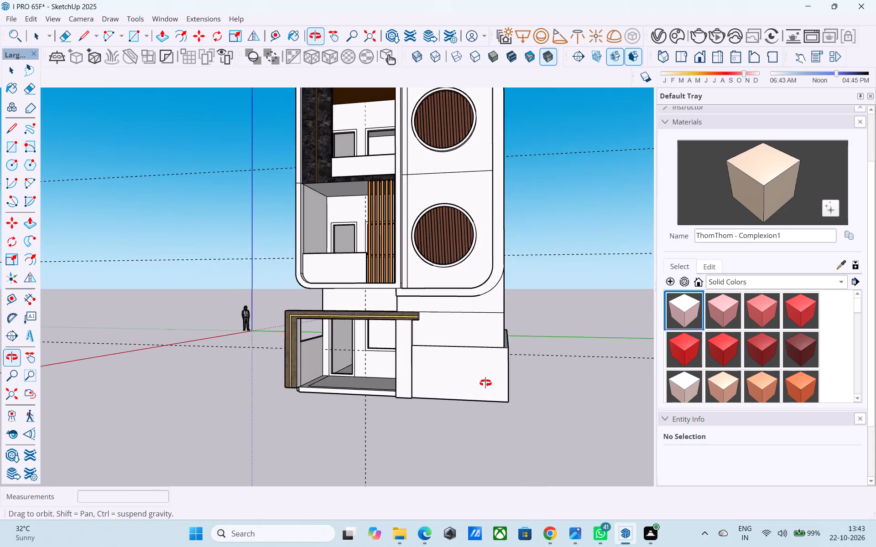
pyautogui.moveTo(485, 383); pyautogui.dragTo(390, 383, button='middle')
pyautogui.scroll(3, 385, 403)
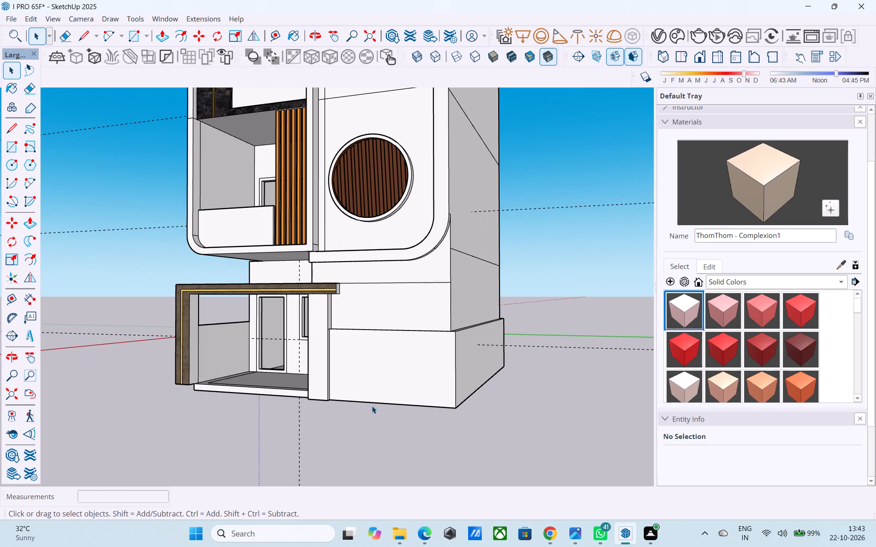
pyautogui.press('a')
pyautogui.moveTo(351, 406); pyautogui.dragTo(371, 406, button='middle')
pyautogui.scroll(3, 342, 408)
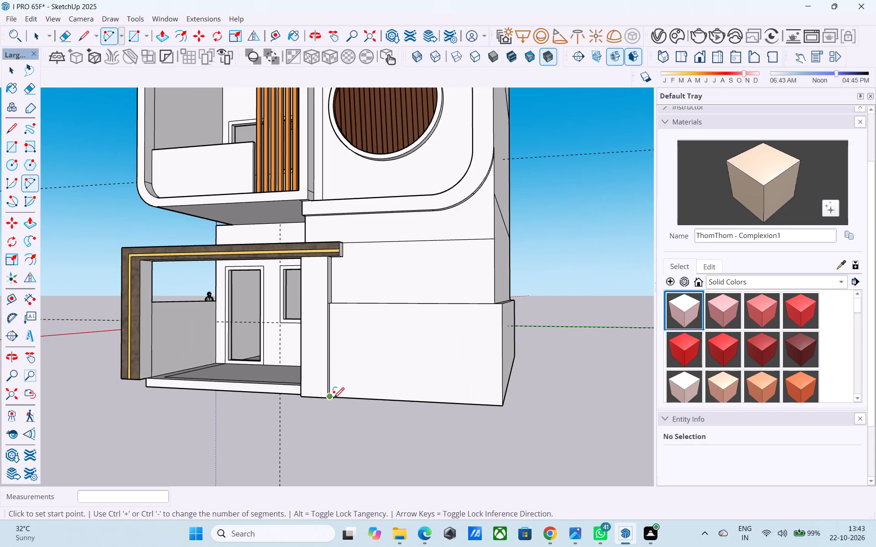
pyautogui.click(331, 397)
pyautogui.moveTo(346, 416); pyautogui.dragTo(333, 445, button='middle')
pyautogui.scroll(10, 323, 402)
pyautogui.scroll(-5, 339, 389)
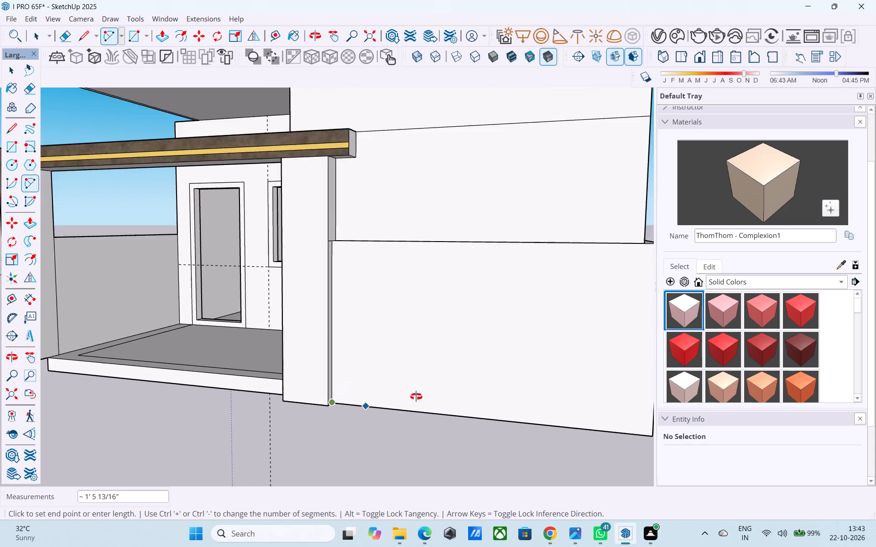
pyautogui.moveTo(406, 399); pyautogui.dragTo(379, 389, button='middle')
pyautogui.click(485, 386)
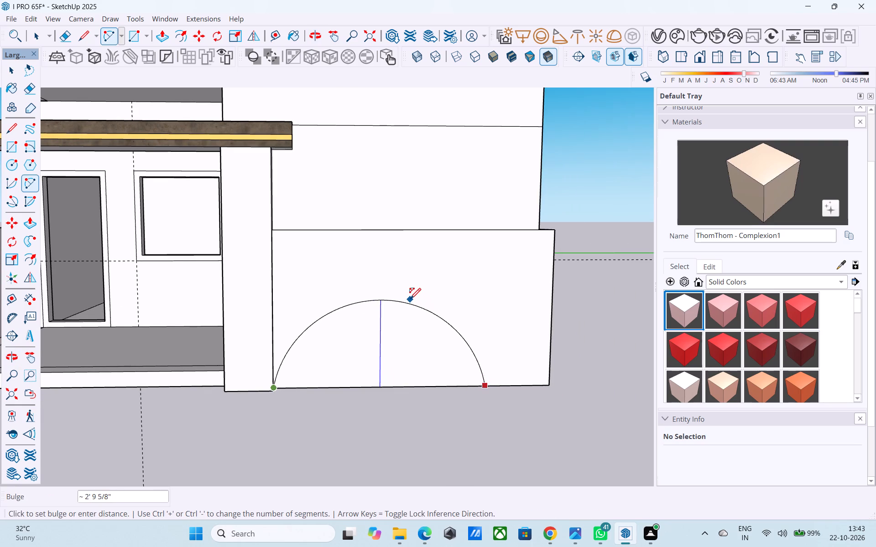
pyautogui.click(410, 304)
pyautogui.keyDown('shift'); pyautogui.moveTo(410, 337); pyautogui.dragTo(420, 338, button='middle'); pyautogui.keyUp('shift')
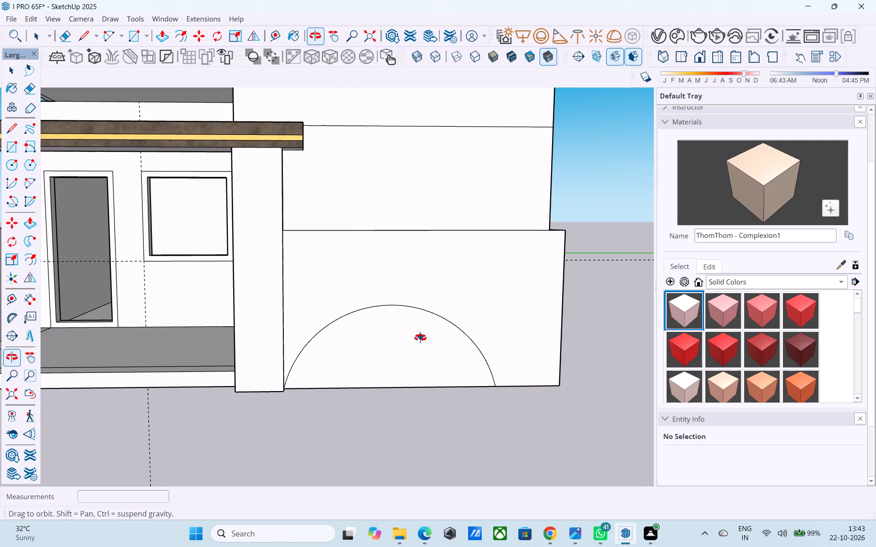
pyautogui.keyDown('shift'); pyautogui.moveTo(420, 338); pyautogui.dragTo(365, 350, button='middle'); pyautogui.keyUp('shift')
pyautogui.scroll(3, 273, 381)
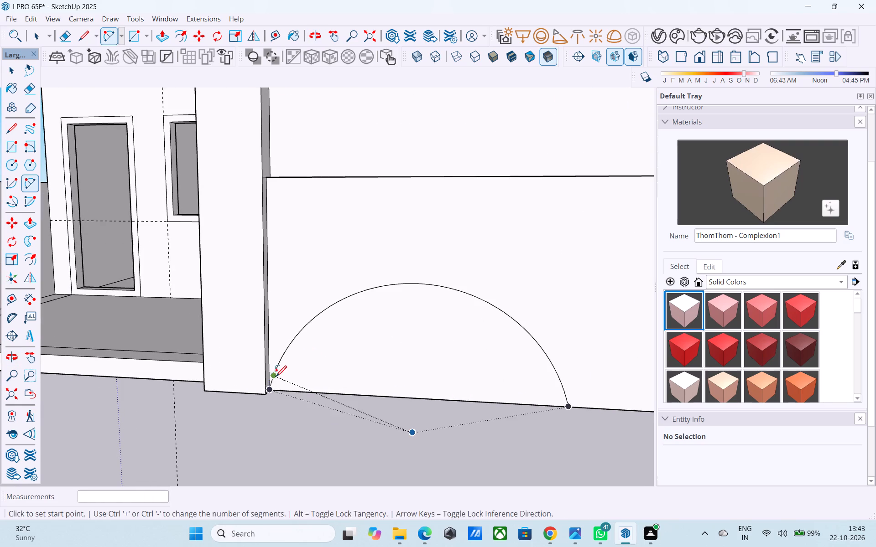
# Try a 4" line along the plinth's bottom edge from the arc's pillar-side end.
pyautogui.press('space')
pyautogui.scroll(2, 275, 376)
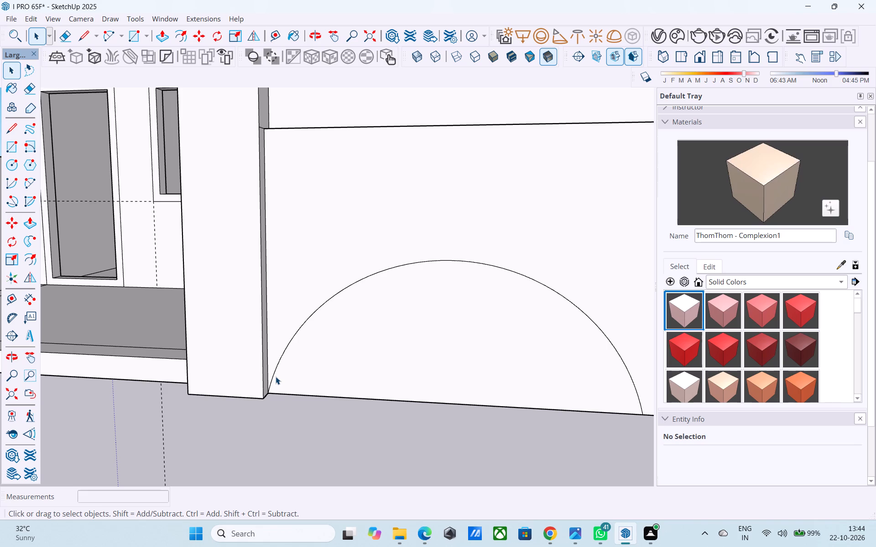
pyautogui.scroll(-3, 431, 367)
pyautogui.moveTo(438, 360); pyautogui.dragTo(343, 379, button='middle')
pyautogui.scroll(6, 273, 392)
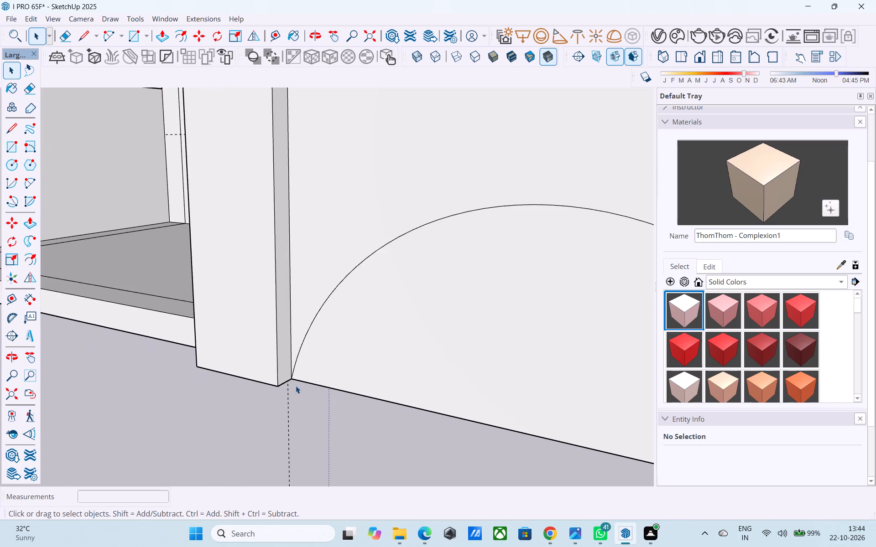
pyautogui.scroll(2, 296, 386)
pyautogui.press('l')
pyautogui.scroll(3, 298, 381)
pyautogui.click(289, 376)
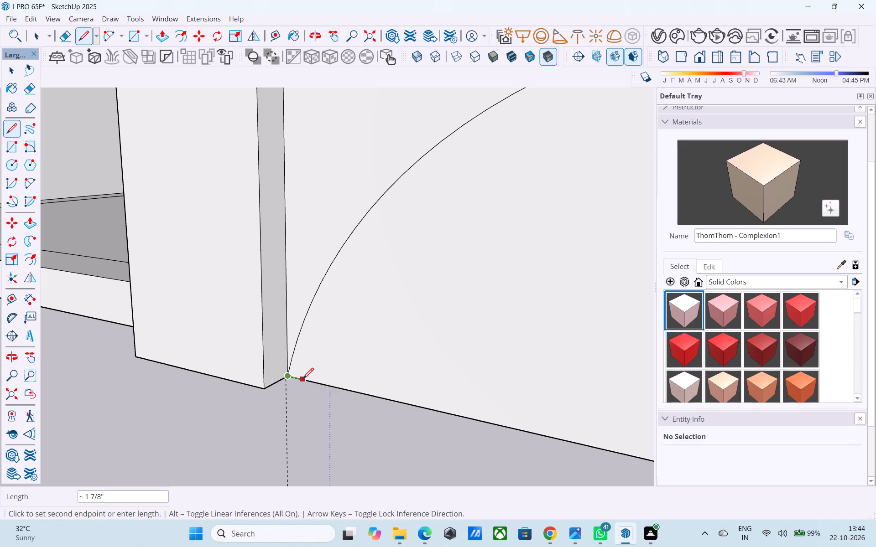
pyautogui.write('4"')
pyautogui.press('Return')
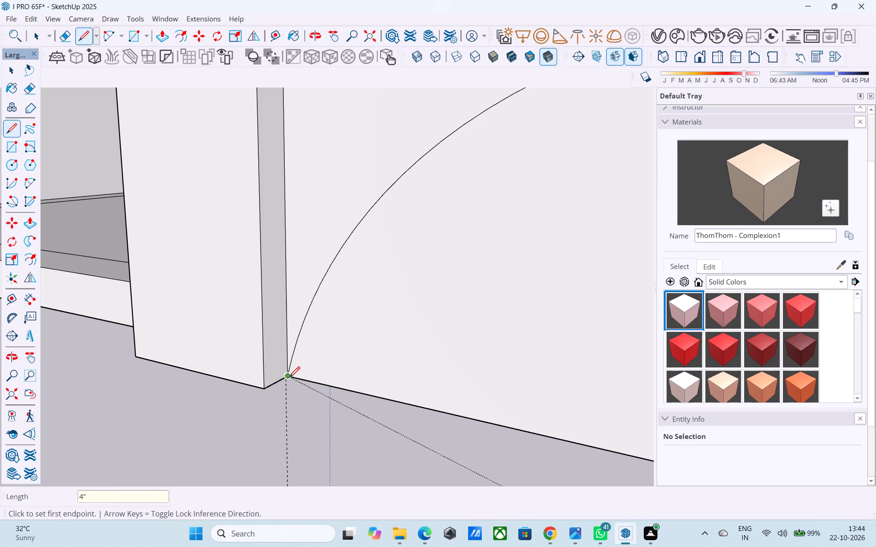
# Mark a point 2" inward from the arc's pillar-side end with a short upright line about 1" high.
pyautogui.click(289, 378)
pyautogui.click(302, 380)
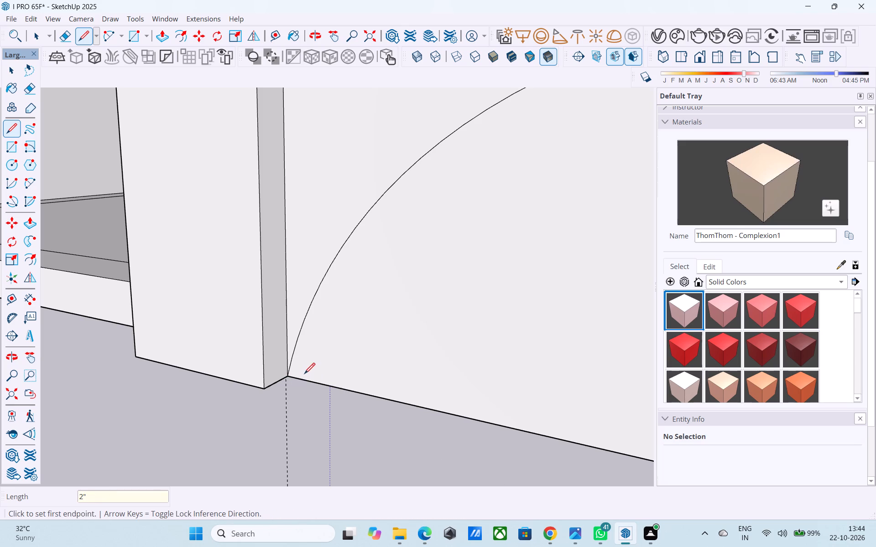
pyautogui.click(305, 371)
pyautogui.click(303, 379)
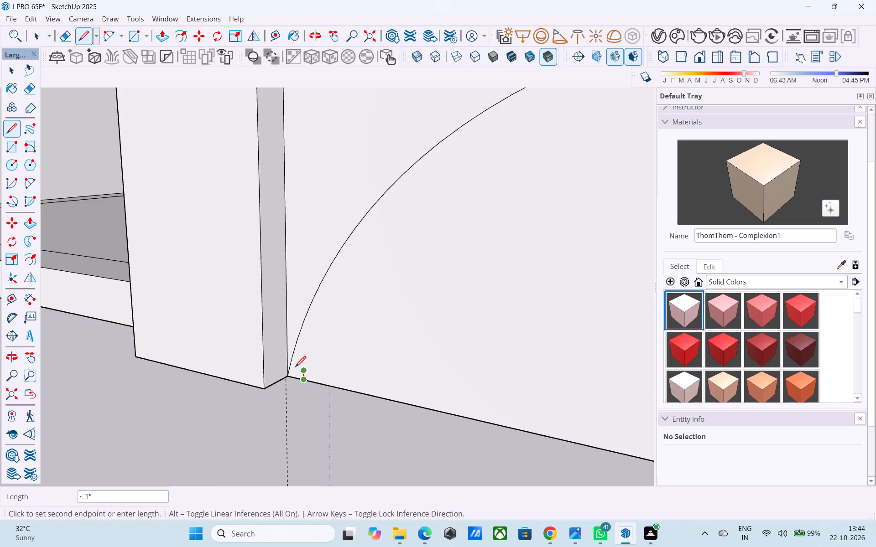
pyautogui.scroll(-10, 294, 367)
pyautogui.press('space')
# Mark a point 2" inward from the arc's other end on the bottom edge with a short upright line.
pyautogui.moveTo(297, 373); pyautogui.dragTo(366, 373, button='middle')
pyautogui.scroll(-5, 270, 333)
pyautogui.scroll(8, 454, 386)
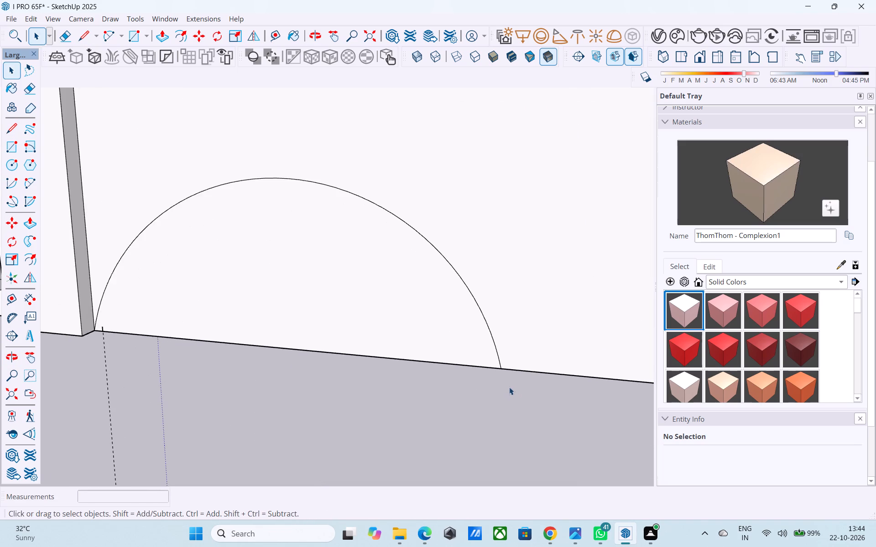
pyautogui.press('l')
pyautogui.scroll(3, 507, 384)
pyautogui.click(497, 366)
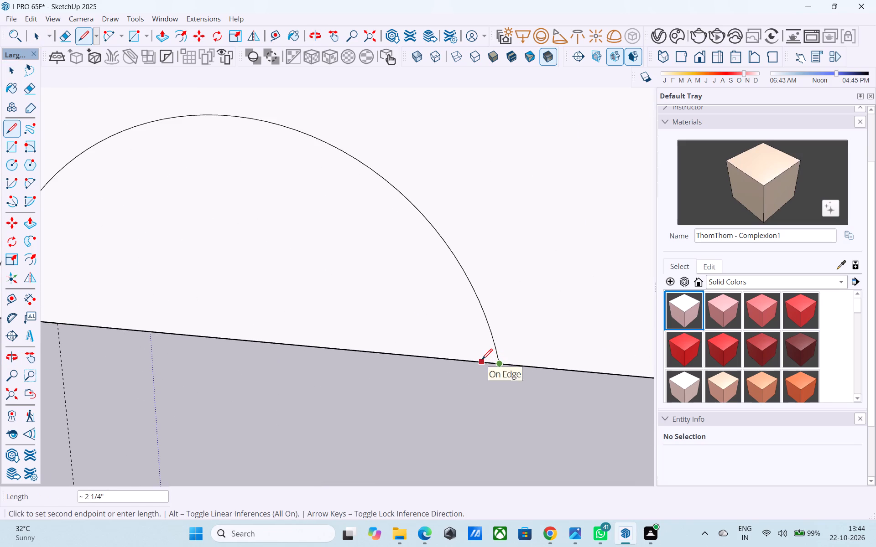
pyautogui.write('2"')
pyautogui.press('Return')
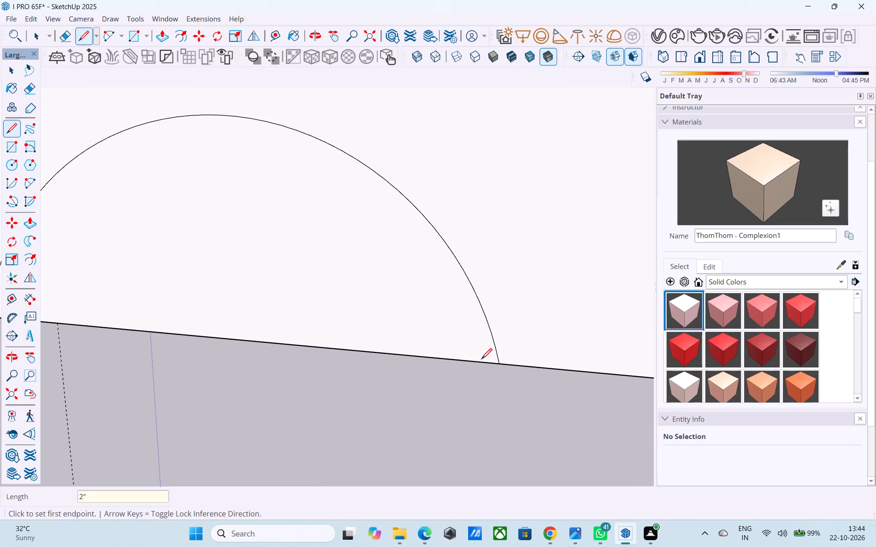
pyautogui.click(488, 362)
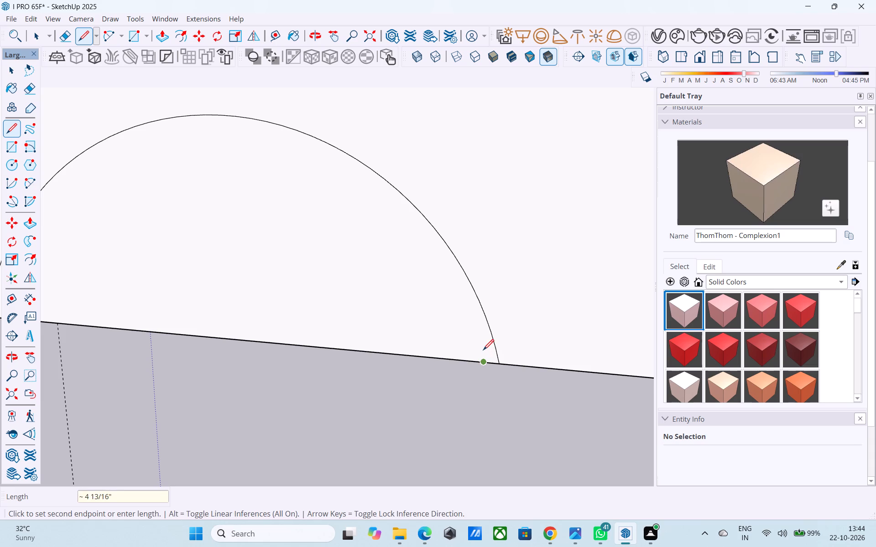
pyautogui.scroll(5, 481, 351)
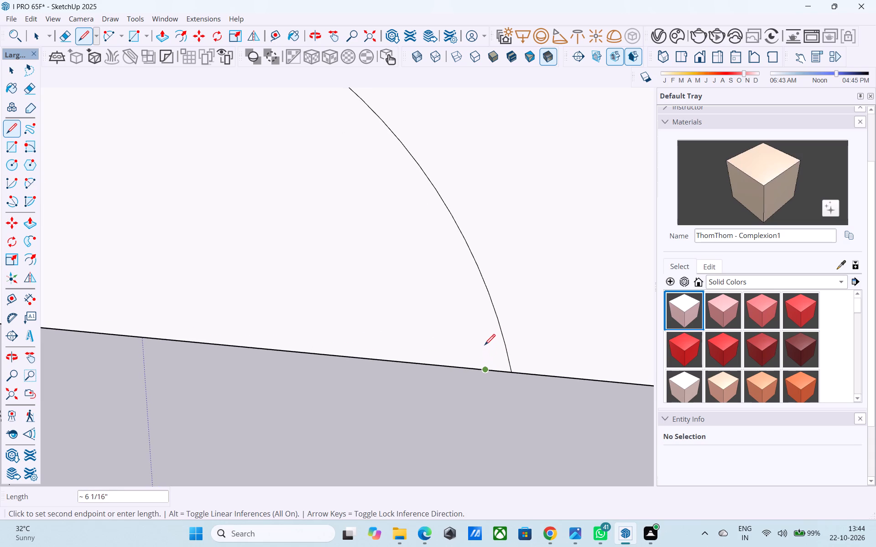
pyautogui.moveTo(484, 345); pyautogui.dragTo(447, 353, button='middle')
pyautogui.scroll(6, 449, 387)
pyautogui.click(508, 347)
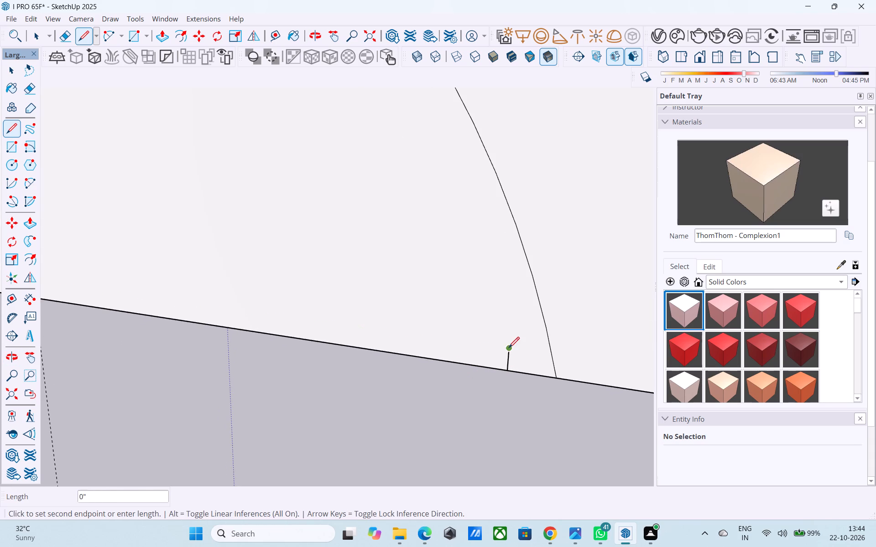
# Draw an inner arc between the two 2" marks with a bulge of about 2' 6", following the outer arc.
pyautogui.scroll(-13, 518, 356)
pyautogui.moveTo(485, 370); pyautogui.dragTo(522, 351, button='middle')
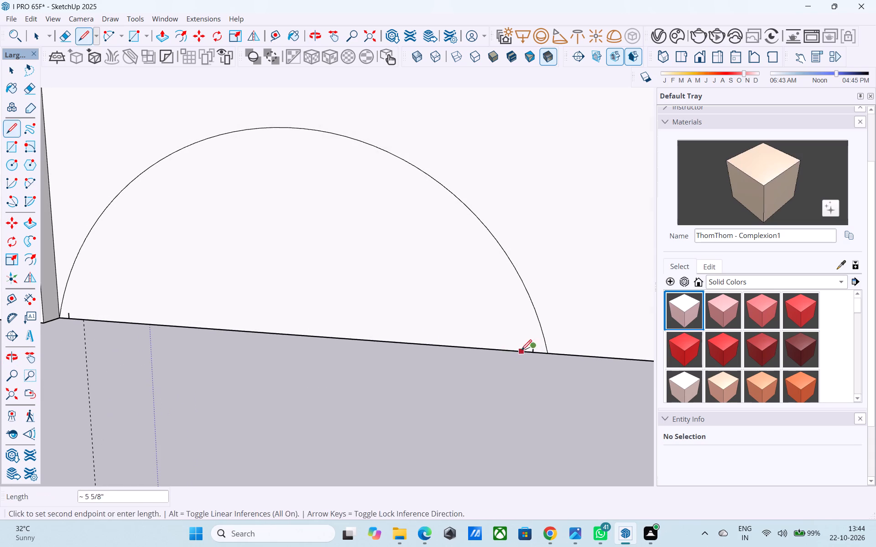
pyautogui.press('a')
pyautogui.keyDown('shift'); pyautogui.moveTo(152, 316); pyautogui.dragTo(191, 294, button='middle'); pyautogui.keyUp('shift')
pyautogui.scroll(6, 75, 298)
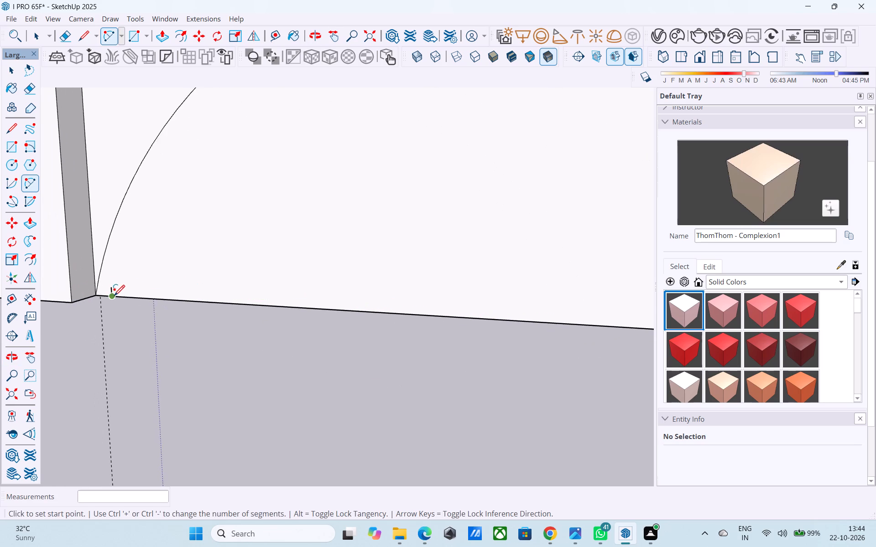
pyautogui.scroll(2, 114, 297)
pyautogui.click(114, 296)
pyautogui.scroll(-11, 113, 296)
pyautogui.moveTo(325, 330); pyautogui.dragTo(225, 327, button='middle')
pyautogui.scroll(3, 347, 343)
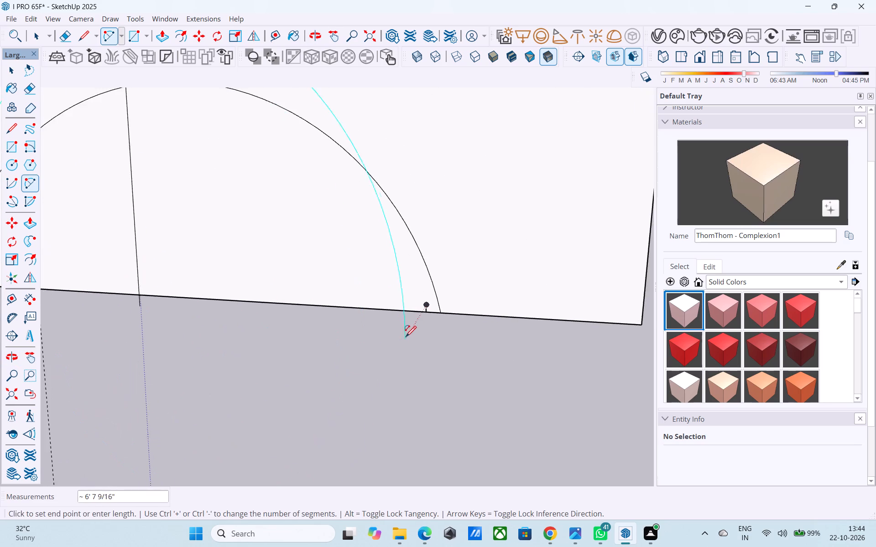
pyautogui.scroll(2, 406, 338)
pyautogui.click(428, 314)
pyautogui.scroll(-5, 315, 241)
pyautogui.keyDown('shift'); pyautogui.moveTo(302, 223); pyautogui.dragTo(380, 267, button='middle'); pyautogui.keyUp('shift')
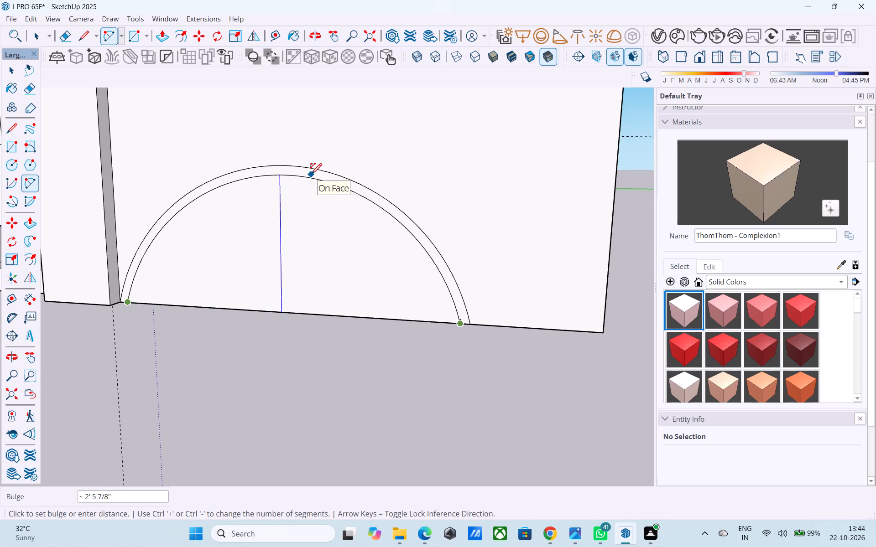
pyautogui.scroll(2, 311, 175)
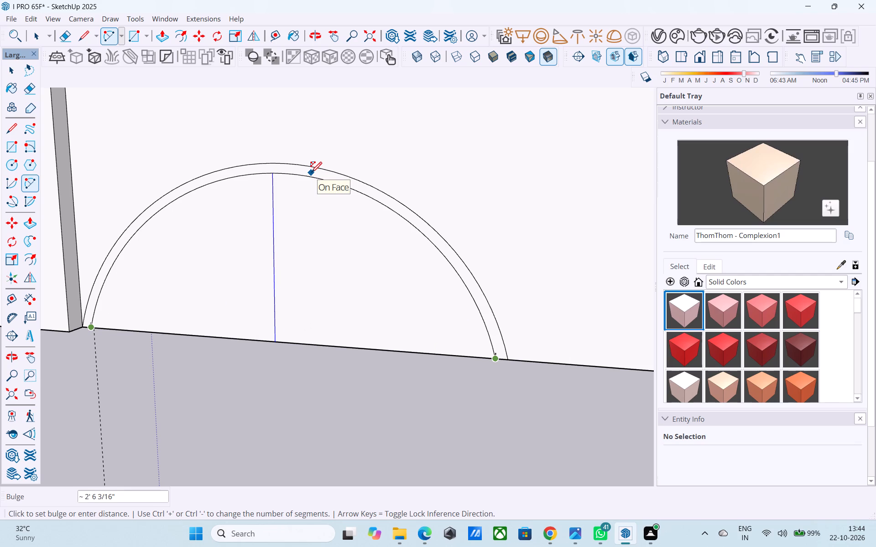
pyautogui.click(311, 173)
pyautogui.scroll(-5, 349, 244)
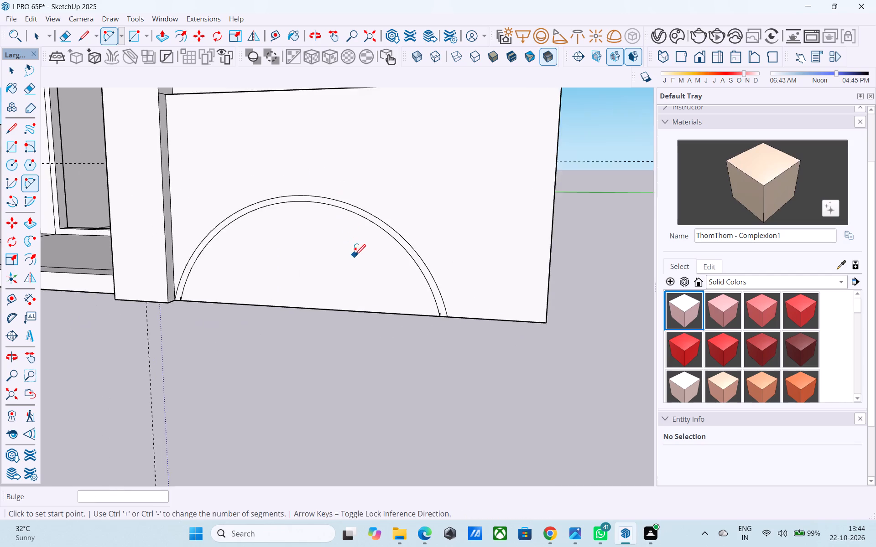
pyautogui.scroll(-6, 355, 256)
pyautogui.moveTo(357, 267); pyautogui.dragTo(367, 263, button='middle')
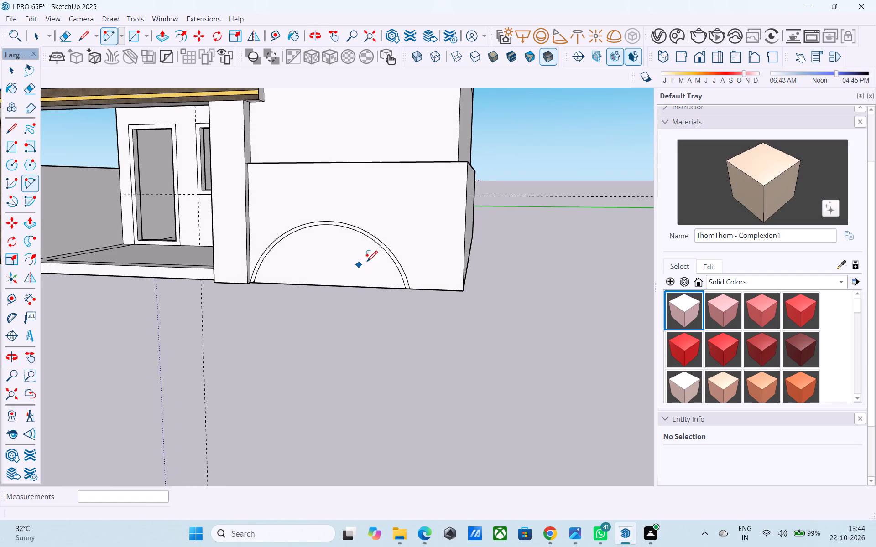
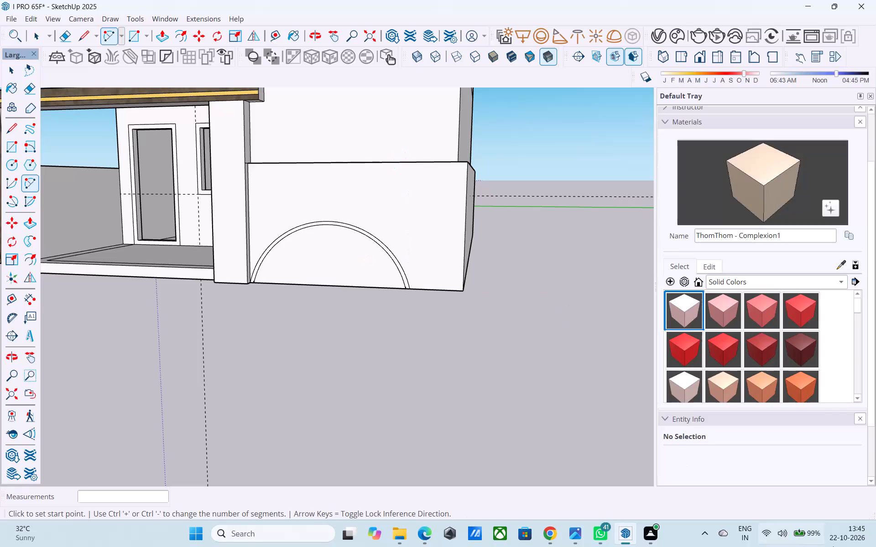
# Examine the building's front facade around the ground-floor wall with the semicircular arch outline.
pyautogui.scroll(-3, 875, 546)
pyautogui.moveTo(875, 546); pyautogui.dragTo(872, 546, button='middle')
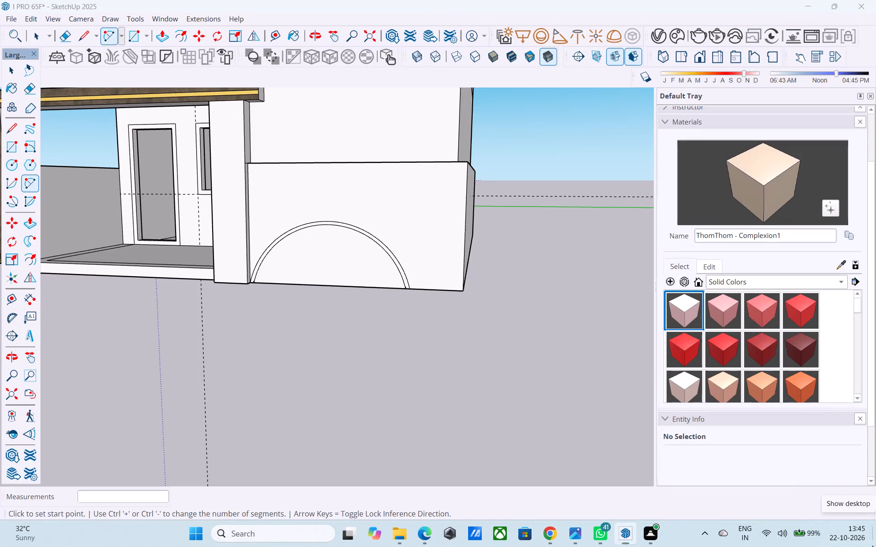
pyautogui.moveTo(872, 546); pyautogui.dragTo(874, 520, button='middle')
pyautogui.scroll(-6, 874, 515)
pyautogui.scroll(-1, 722, 459)
pyautogui.scroll(-3, 516, 399)
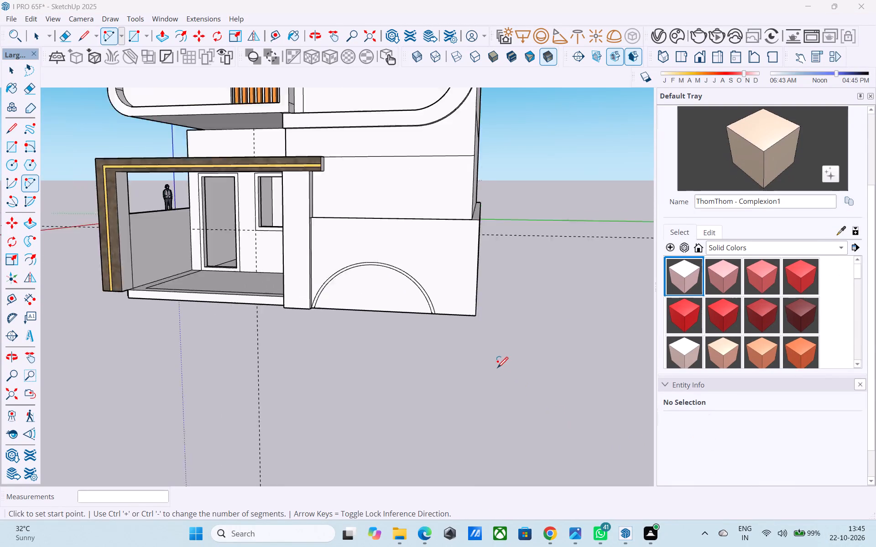
pyautogui.scroll(-8, 497, 369)
pyautogui.moveTo(465, 369); pyautogui.dragTo(508, 365, button='middle')
pyautogui.scroll(5, 426, 308)
pyautogui.scroll(-6, 423, 305)
pyautogui.moveTo(424, 352); pyautogui.dragTo(418, 372, button='middle')
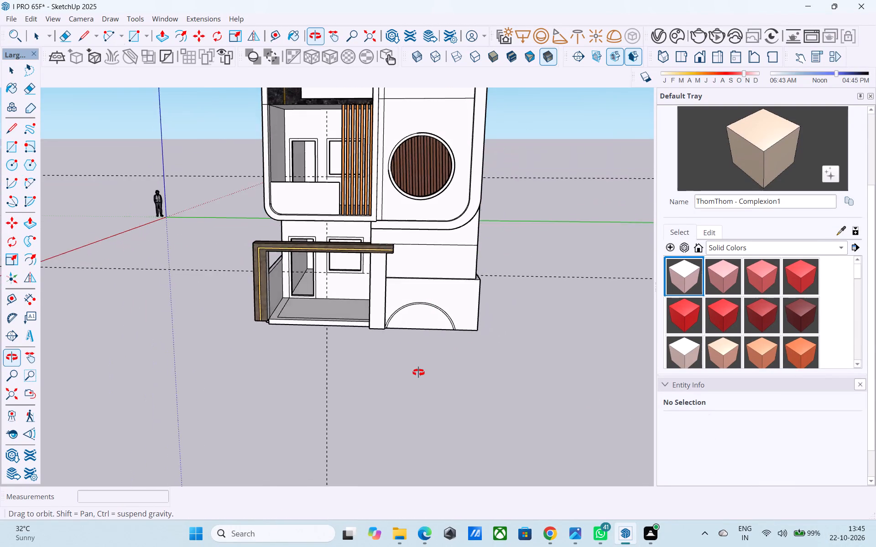
pyautogui.moveTo(418, 372); pyautogui.dragTo(399, 365, button='middle')
pyautogui.scroll(5, 436, 337)
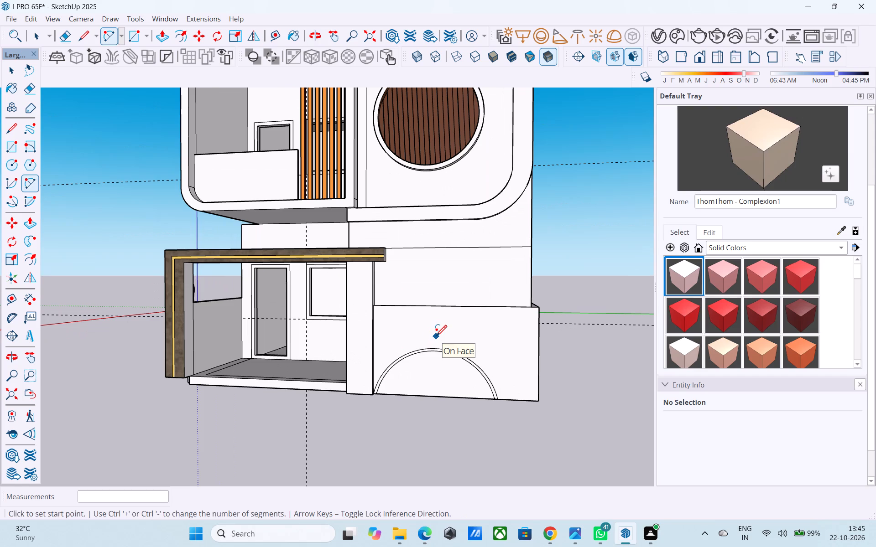
pyautogui.keyDown('shift'); pyautogui.moveTo(439, 336); pyautogui.dragTo(430, 333, button='middle'); pyautogui.keyUp('shift')
pyautogui.keyDown('shift'); pyautogui.moveTo(436, 337); pyautogui.dragTo(417, 351, button='middle'); pyautogui.keyUp('shift')
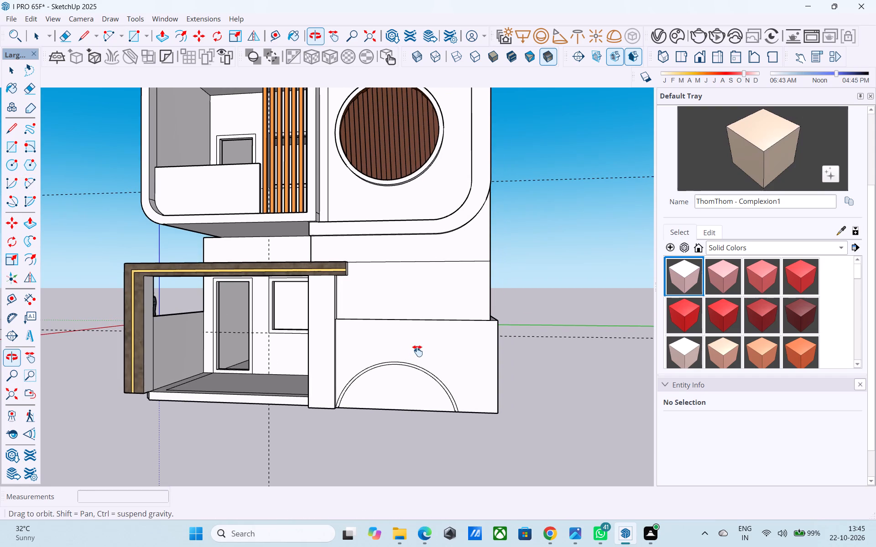
pyautogui.keyDown('shift'); pyautogui.moveTo(417, 351); pyautogui.dragTo(422, 351, button='middle'); pyautogui.keyUp('shift')
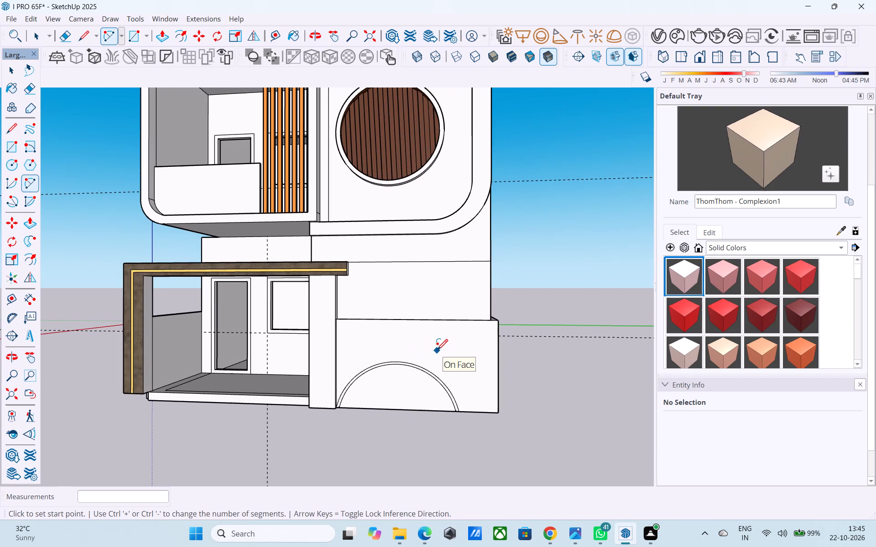
pyautogui.keyDown('shift'); pyautogui.moveTo(443, 351); pyautogui.dragTo(417, 350, button='middle'); pyautogui.keyUp('shift')
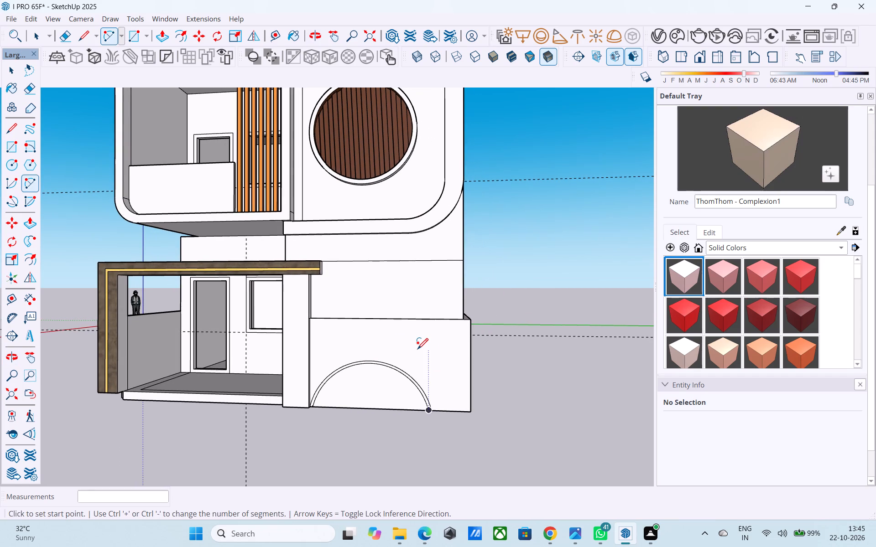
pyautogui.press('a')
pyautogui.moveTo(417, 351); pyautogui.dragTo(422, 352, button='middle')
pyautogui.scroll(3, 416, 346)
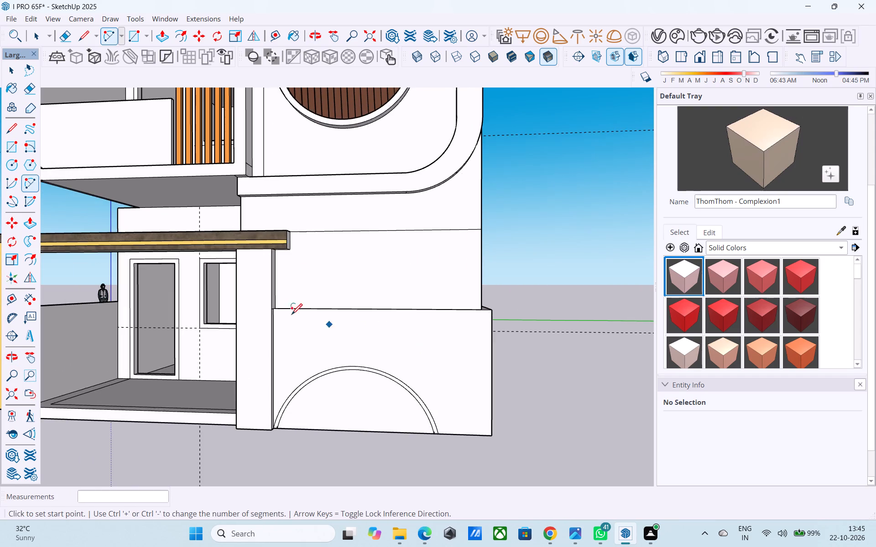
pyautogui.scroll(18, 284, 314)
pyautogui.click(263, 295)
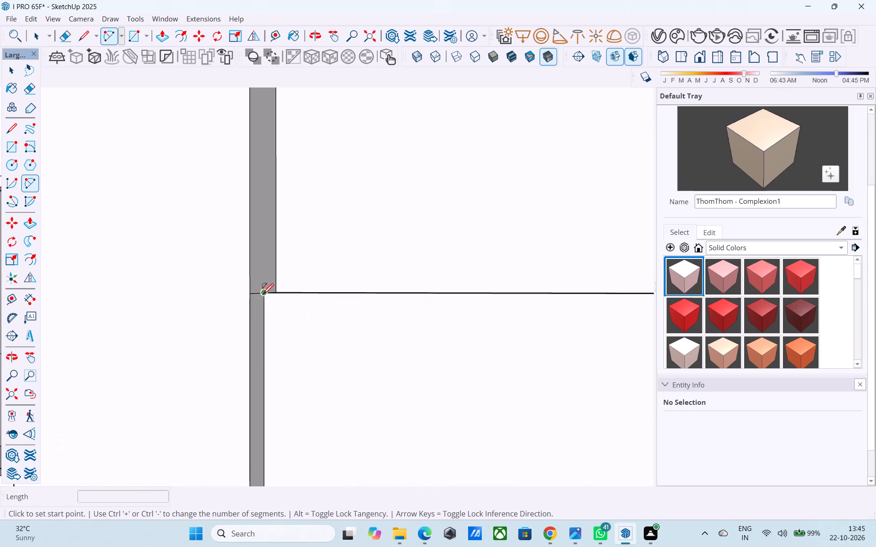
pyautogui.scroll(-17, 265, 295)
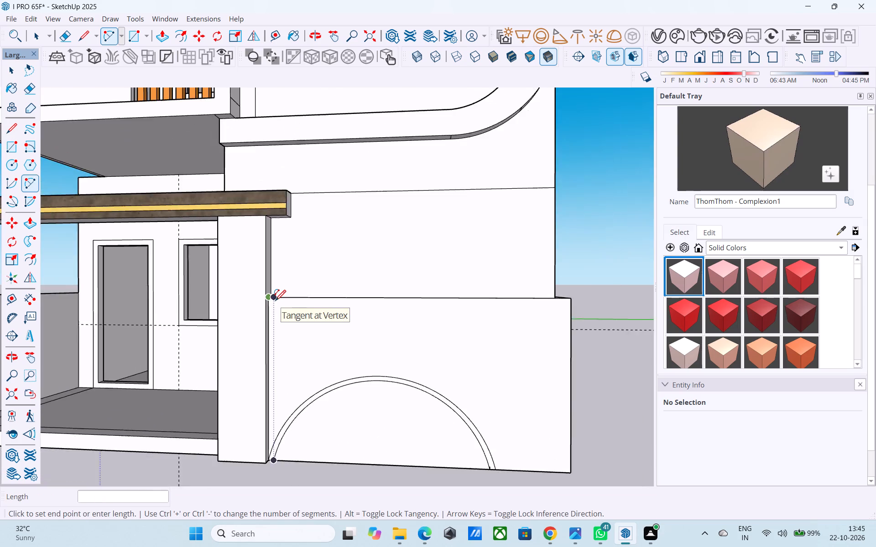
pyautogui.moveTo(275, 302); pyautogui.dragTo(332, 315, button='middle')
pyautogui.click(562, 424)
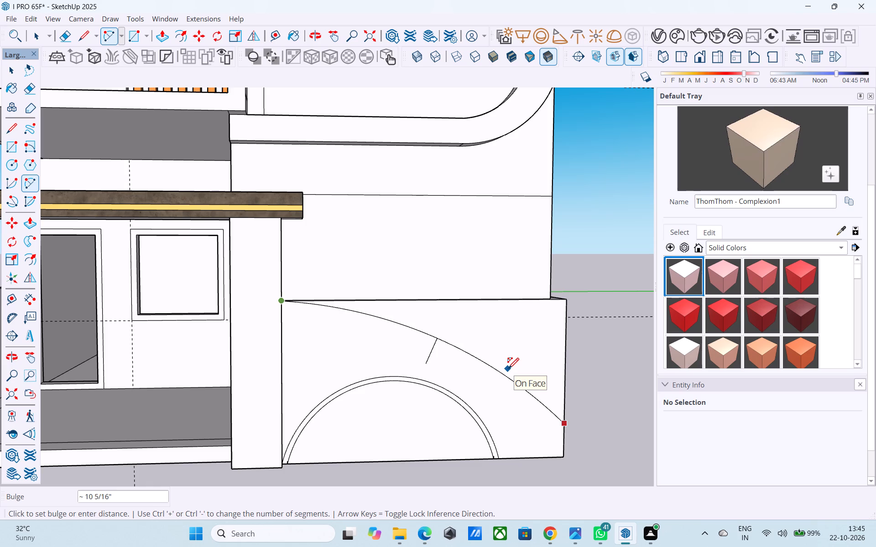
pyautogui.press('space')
# Draw an arc on the low front wall from its upper corner at the pillar to near the opposite bottom corner, bulging about 1' 2 3/4".
pyautogui.moveTo(508, 371); pyautogui.dragTo(335, 358, button='middle')
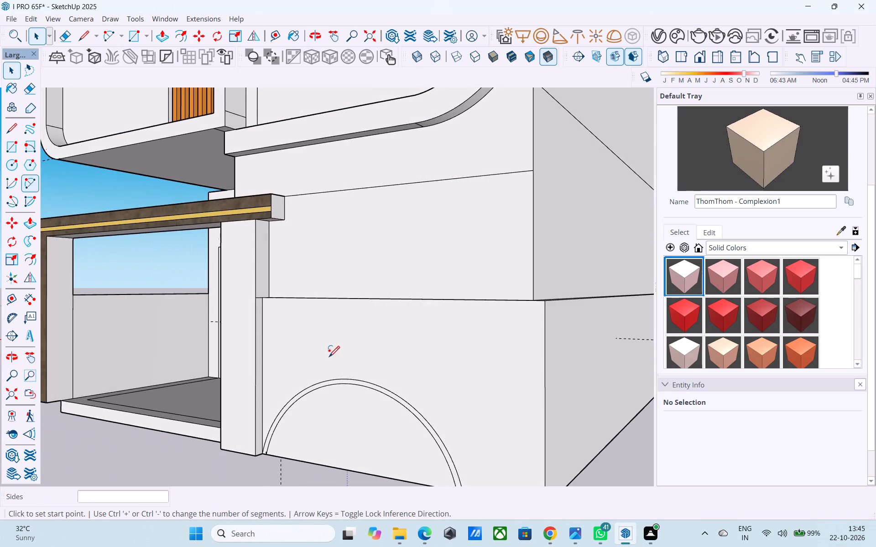
pyautogui.press('a')
pyautogui.scroll(9, 276, 318)
pyautogui.click(244, 274)
pyautogui.scroll(-4, 266, 285)
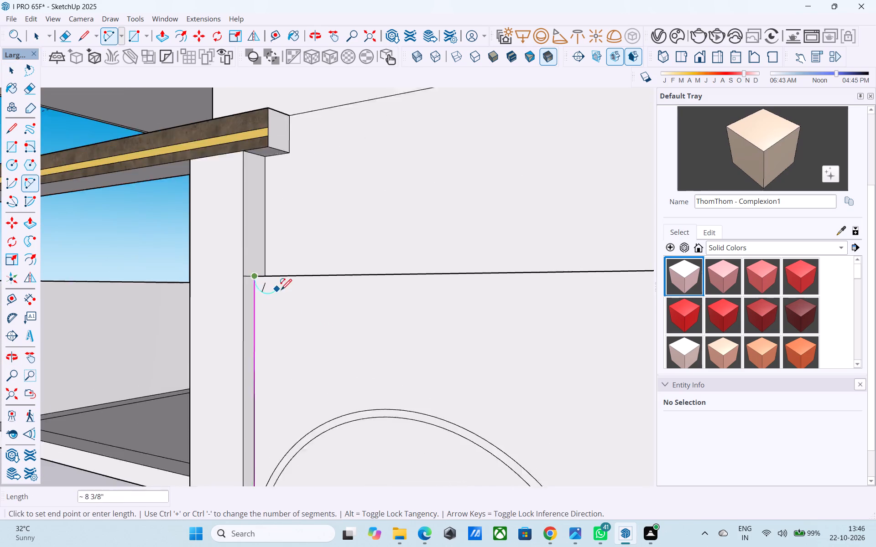
pyautogui.scroll(-8, 281, 291)
pyautogui.moveTo(334, 347); pyautogui.dragTo(429, 355, button='middle')
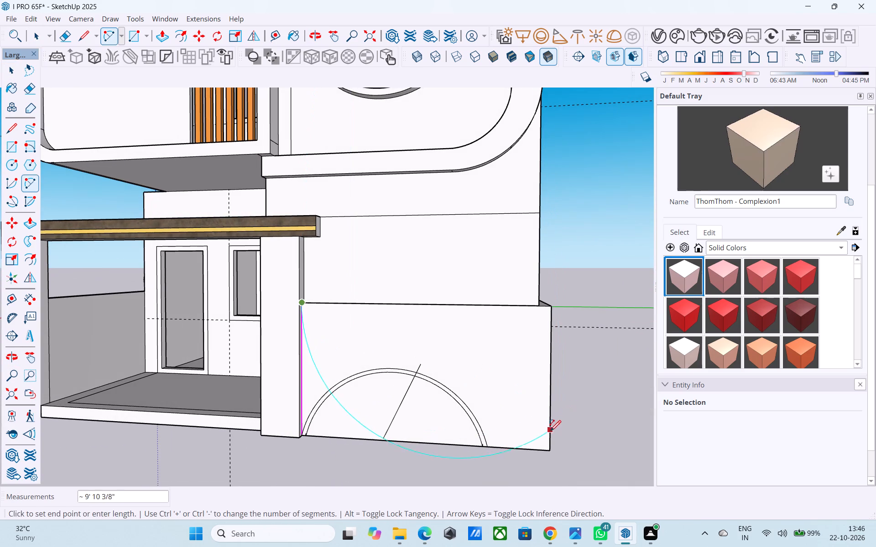
pyautogui.click(550, 442)
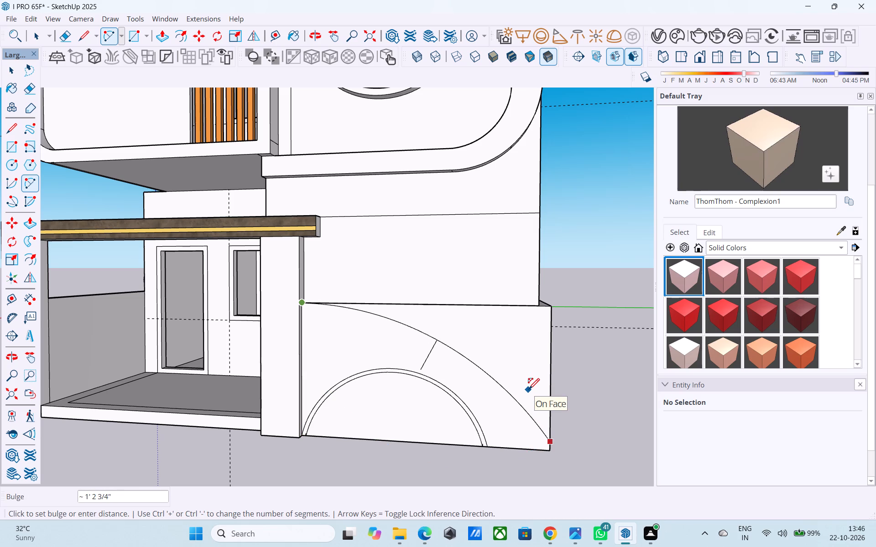
pyautogui.click(529, 390)
pyautogui.scroll(-7, 527, 390)
pyautogui.middleClick(495, 430)
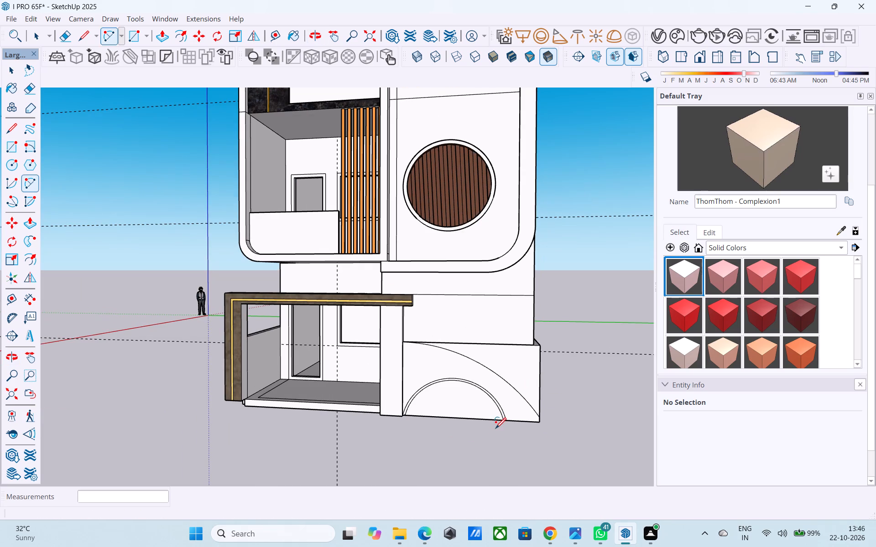
pyautogui.press('space')
# Push/Pull the narrow band of the semicircular arch outward by 2".
pyautogui.scroll(16, 439, 403)
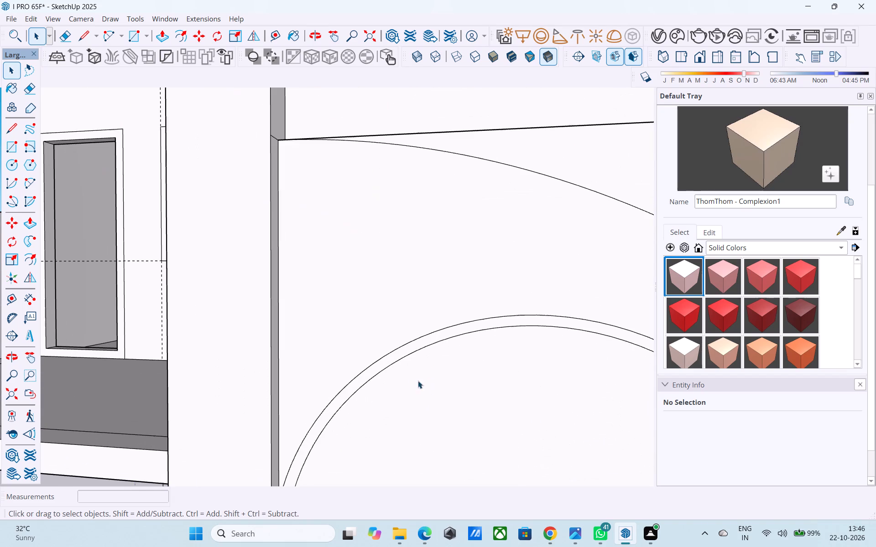
pyautogui.click(389, 361)
pyautogui.press('p')
pyautogui.click(389, 361)
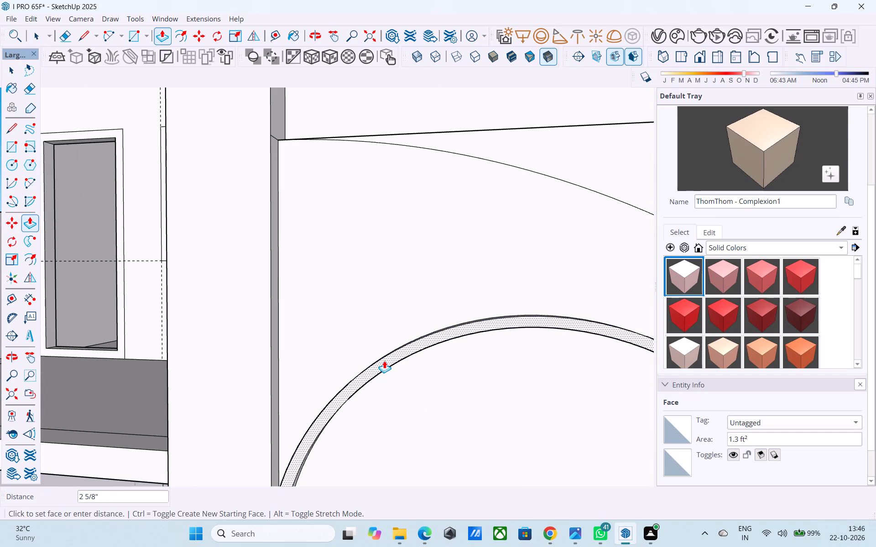
pyautogui.write('2"')
pyautogui.press('Return')
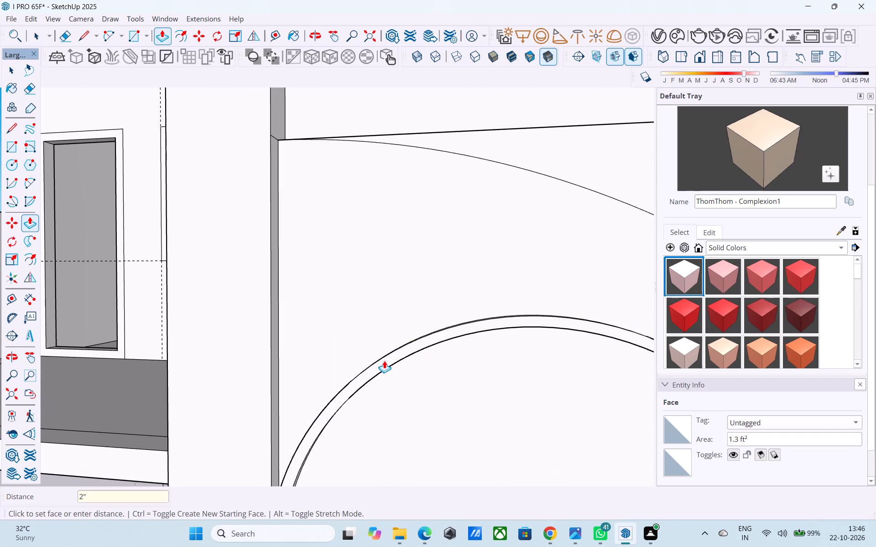
pyautogui.press('space')
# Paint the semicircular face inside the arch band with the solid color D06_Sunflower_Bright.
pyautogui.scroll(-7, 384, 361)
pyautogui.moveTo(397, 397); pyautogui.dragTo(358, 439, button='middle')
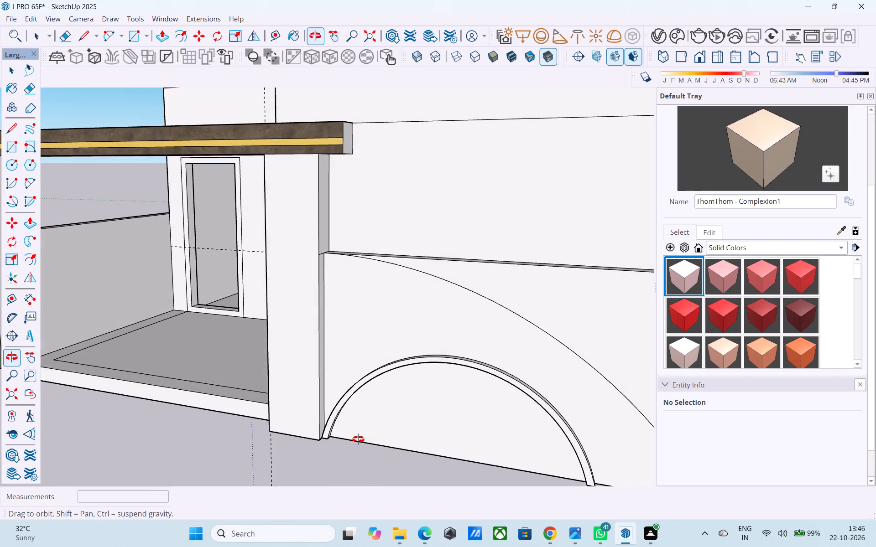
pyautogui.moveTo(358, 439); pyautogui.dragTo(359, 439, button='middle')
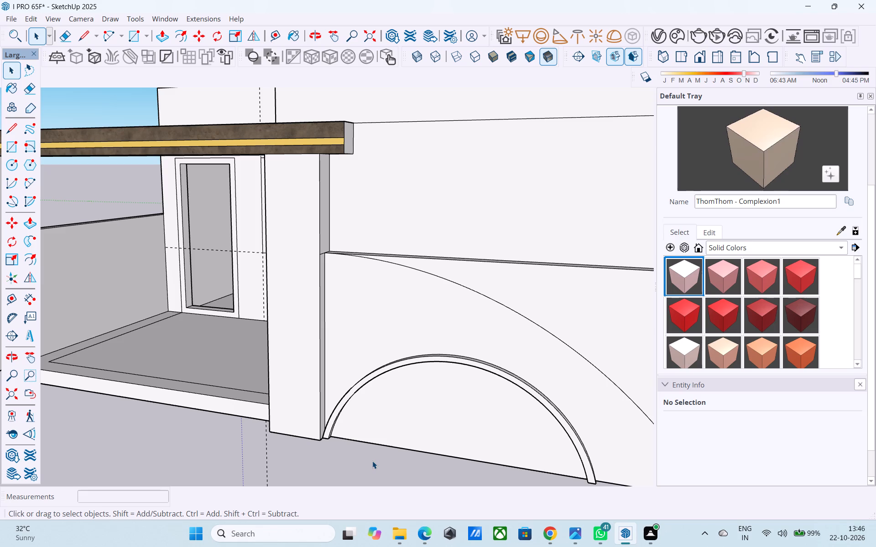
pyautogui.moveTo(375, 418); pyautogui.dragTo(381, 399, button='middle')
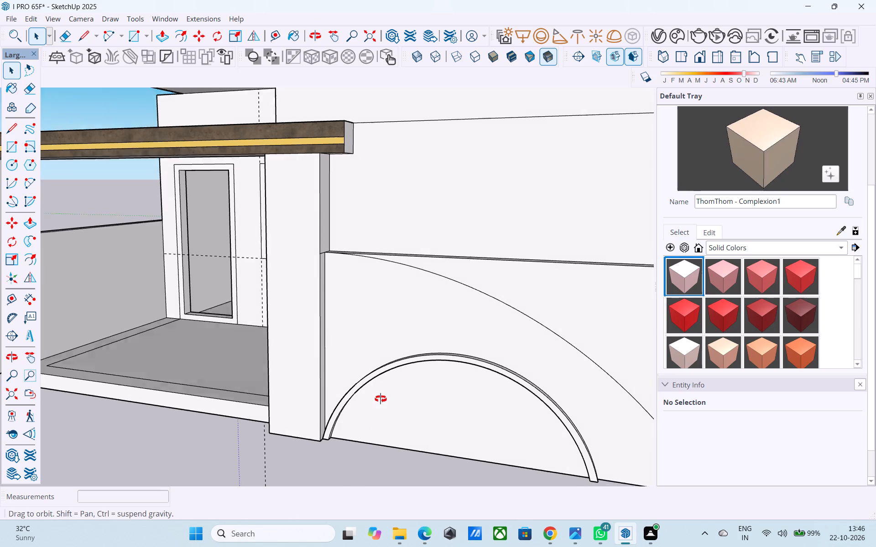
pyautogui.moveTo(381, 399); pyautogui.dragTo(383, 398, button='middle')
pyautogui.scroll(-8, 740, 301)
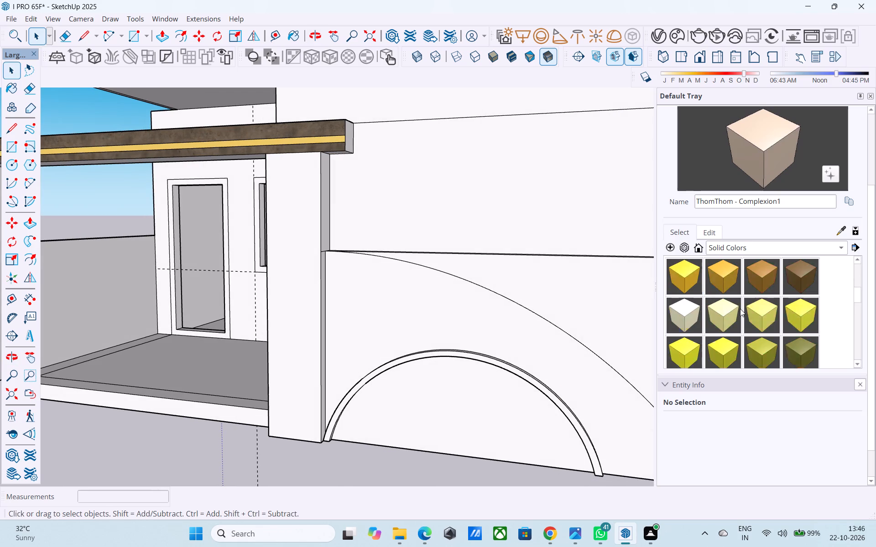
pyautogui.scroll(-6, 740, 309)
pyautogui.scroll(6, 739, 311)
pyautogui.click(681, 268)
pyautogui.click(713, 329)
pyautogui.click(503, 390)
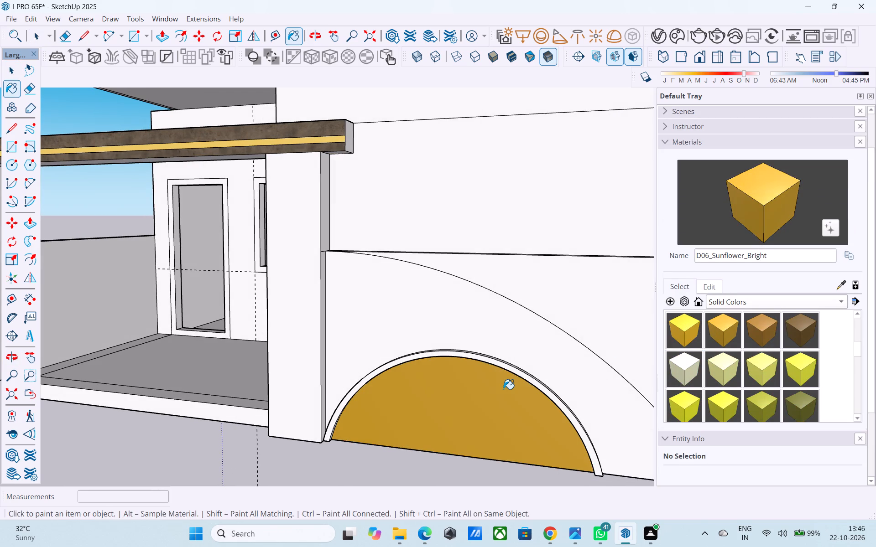
# Paint the semicircular face inside the arch band with the solid color D07_Ochre_Flame.
pyautogui.scroll(-5, 445, 400)
pyautogui.moveTo(439, 399); pyautogui.dragTo(469, 402, button='middle')
pyautogui.scroll(-11, 474, 402)
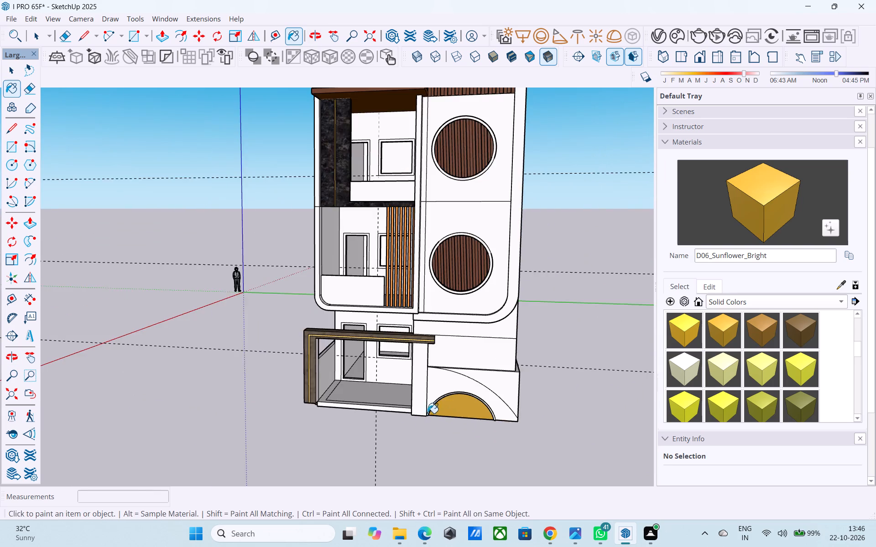
pyautogui.scroll(-4, 421, 413)
pyautogui.moveTo(421, 414); pyautogui.dragTo(440, 408, button='middle')
pyautogui.scroll(6, 448, 404)
pyautogui.click(764, 326)
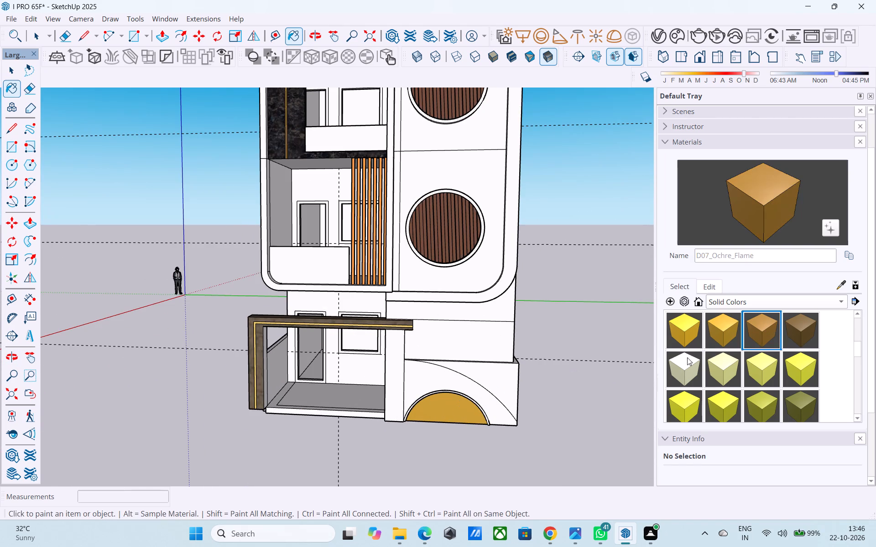
pyautogui.moveTo(465, 415); pyautogui.dragTo(461, 414)
# Apply the Fabric material Carpet_04_1K to the wall face between the arch band and the large arc.
pyautogui.moveTo(453, 414); pyautogui.dragTo(378, 392, button='middle')
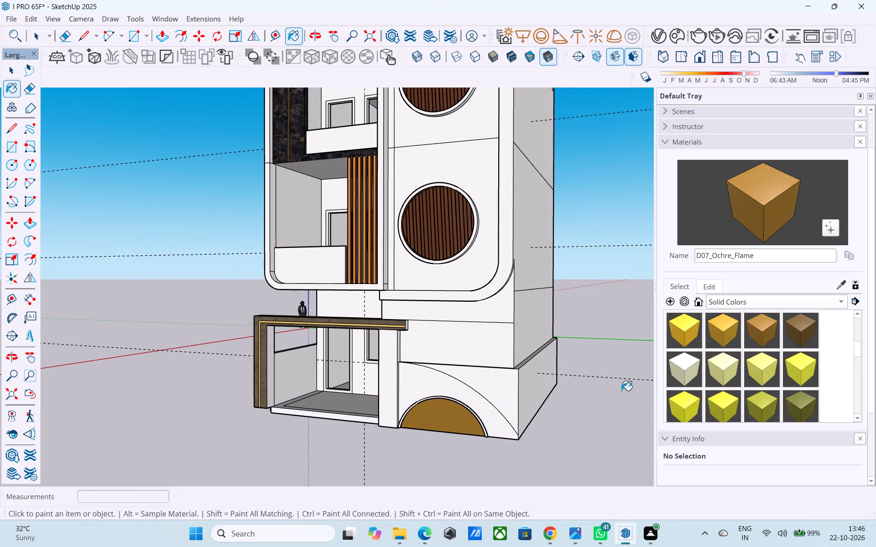
pyautogui.scroll(-4, 700, 343)
pyautogui.scroll(4, 722, 312)
pyautogui.click(731, 353)
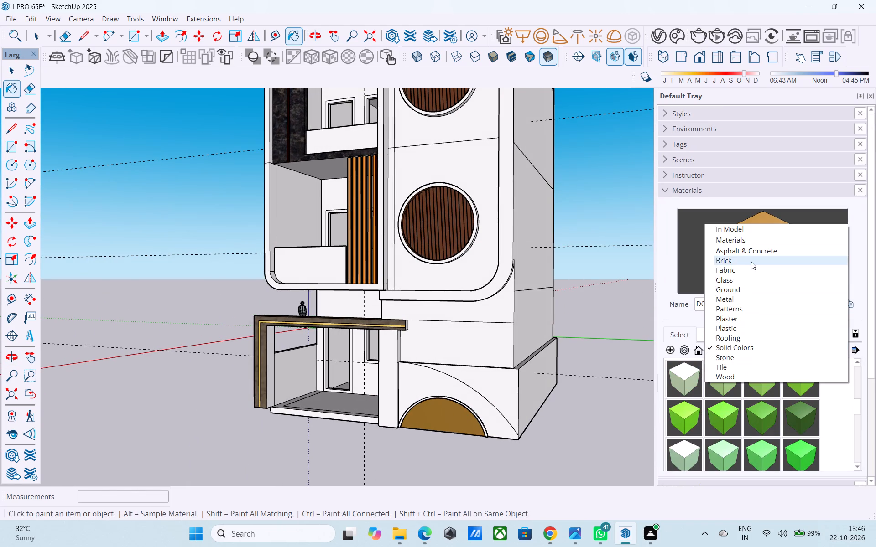
pyautogui.click(746, 269)
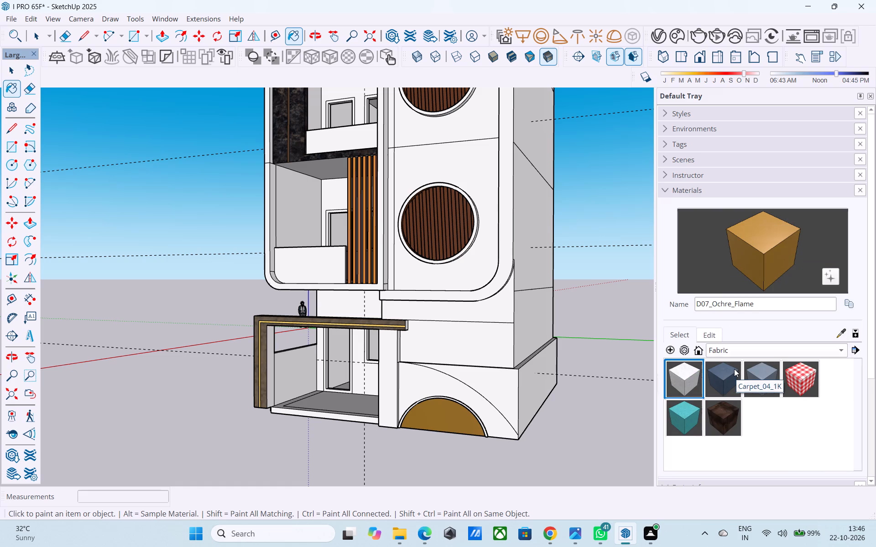
pyautogui.click(732, 370)
pyautogui.click(427, 381)
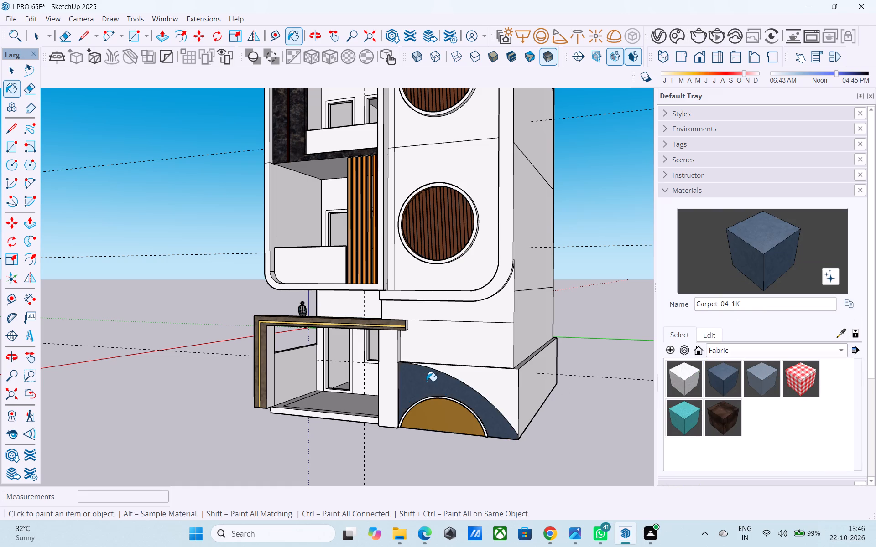
# Erase the horizontal line segments across the facade between the upper and lower circular slatted windows.
pyautogui.scroll(1, 427, 381)
pyautogui.moveTo(427, 381); pyautogui.dragTo(480, 371, button='middle')
pyautogui.scroll(-10, 504, 355)
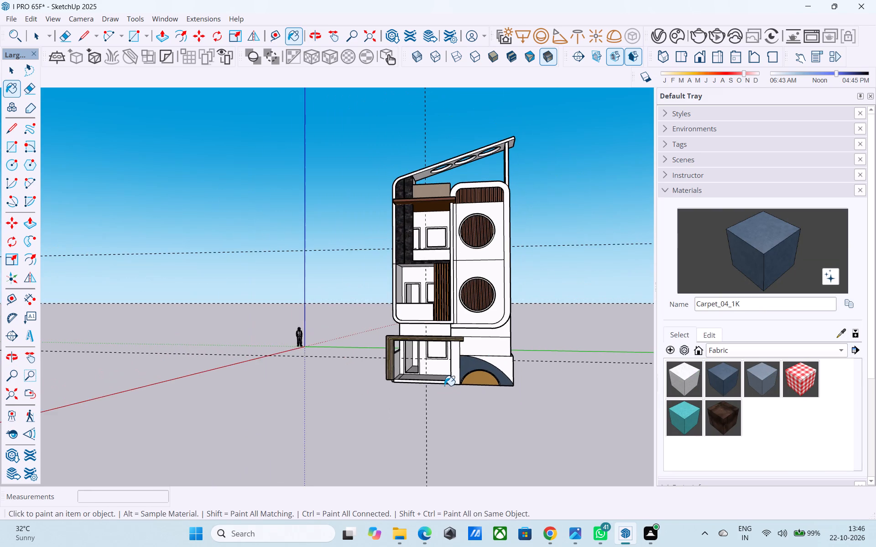
pyautogui.moveTo(445, 389); pyautogui.dragTo(443, 434, button='middle')
pyautogui.scroll(-3, 441, 431)
pyautogui.scroll(9, 491, 295)
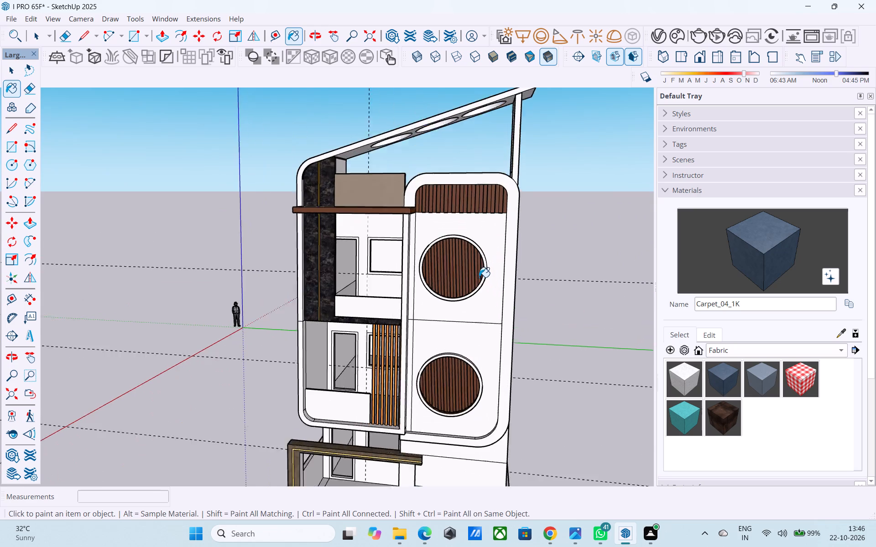
pyautogui.scroll(2, 479, 277)
pyautogui.scroll(9, 477, 322)
pyautogui.press('e')
pyautogui.click(465, 335)
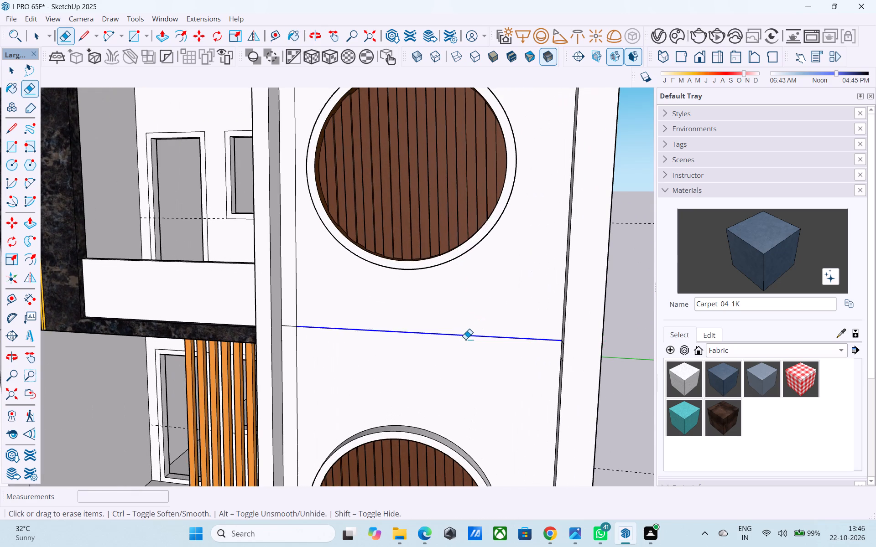
pyautogui.click(290, 328)
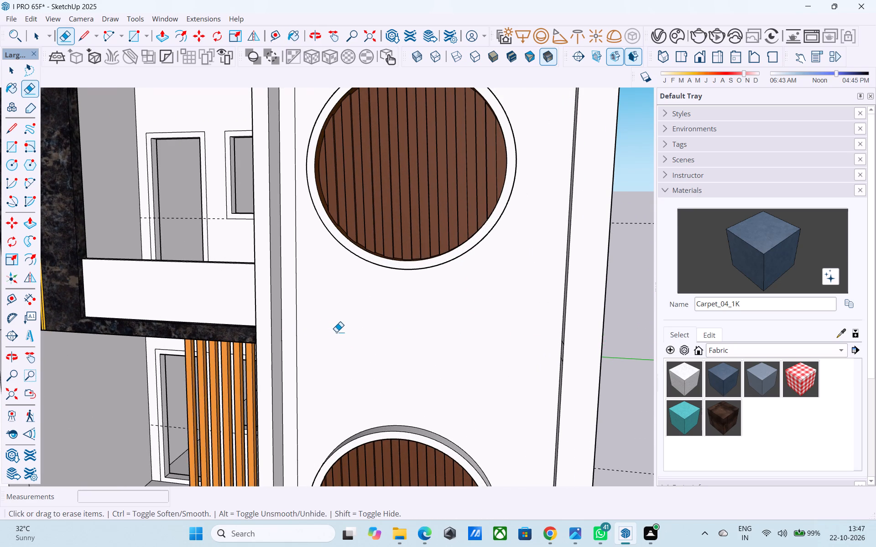
# Erase the two short stray lines crossing the recess side face beside the circular-window panel.
pyautogui.scroll(-6, 340, 330)
pyautogui.press('space')
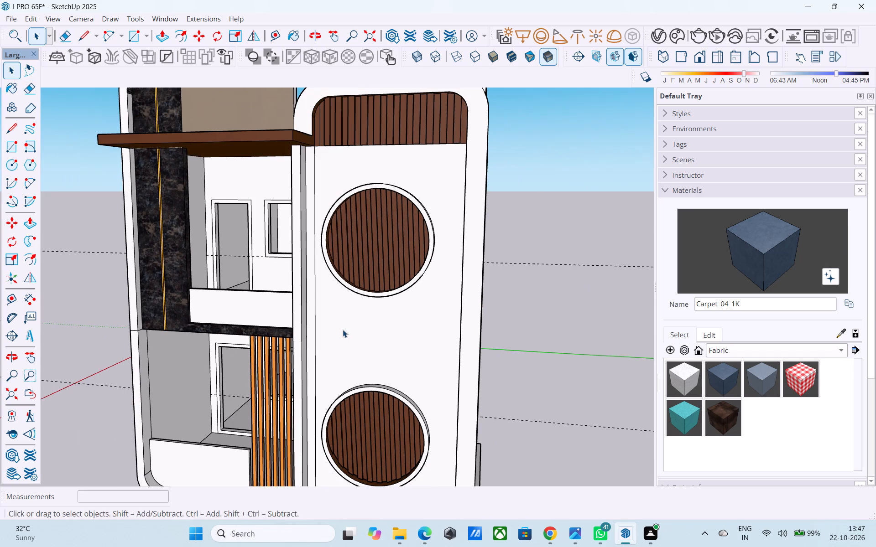
pyautogui.moveTo(343, 329); pyautogui.dragTo(476, 331, button='middle')
pyautogui.scroll(3, 469, 326)
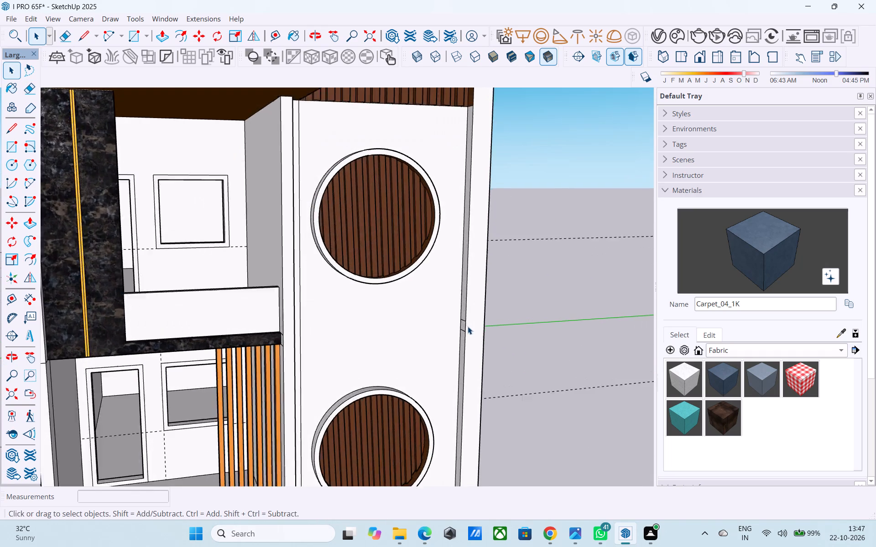
pyautogui.scroll(2, 468, 326)
pyautogui.moveTo(460, 324); pyautogui.dragTo(506, 321, button='middle')
pyautogui.press('e')
pyautogui.scroll(4, 491, 315)
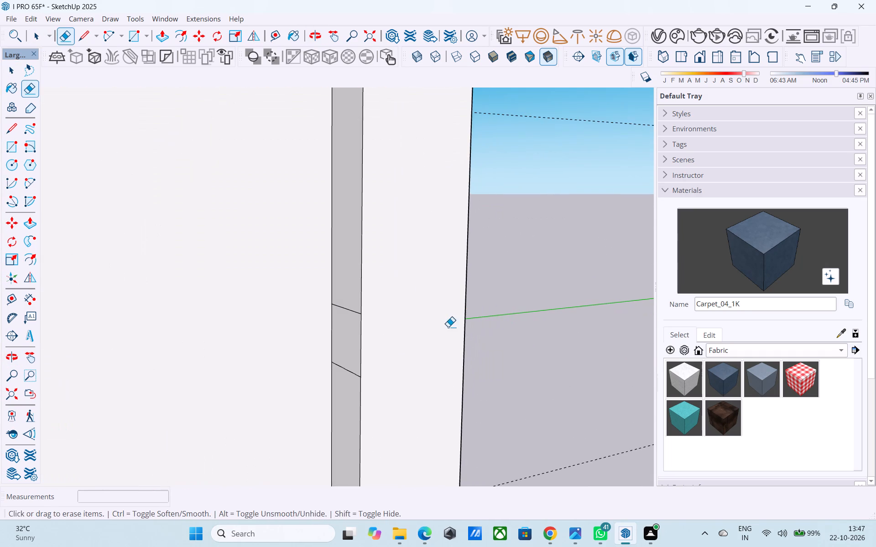
pyautogui.moveTo(353, 309); pyautogui.dragTo(347, 320)
pyautogui.moveTo(348, 355); pyautogui.dragTo(341, 375)
# Copy the circular-window panel's vertical side edge about 8' to the opposite side and divide the distance with /2 for a centre line.
pyautogui.scroll(-4, 342, 371)
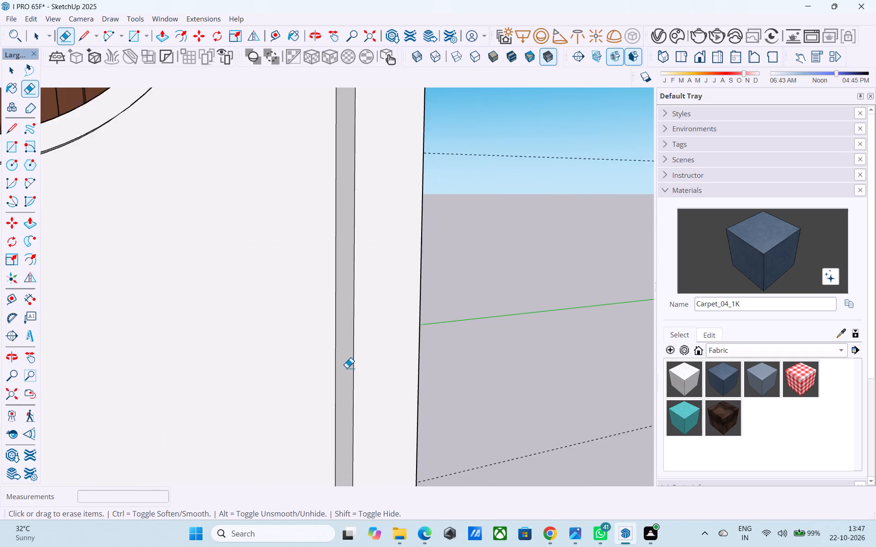
pyautogui.scroll(-13, 347, 368)
pyautogui.press('space')
pyautogui.click(348, 356)
pyautogui.scroll(-6, 356, 356)
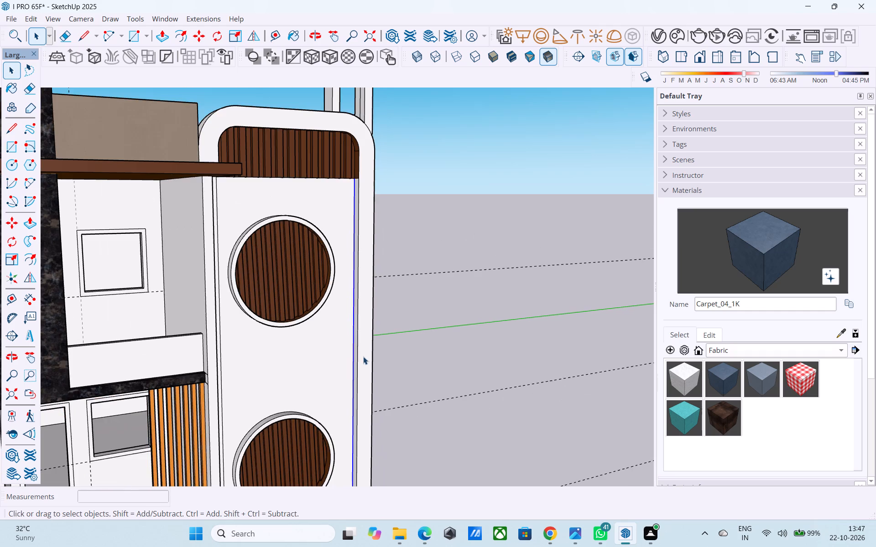
pyautogui.moveTo(364, 357); pyautogui.dragTo(347, 346, button='middle')
pyautogui.scroll(-6, 346, 334)
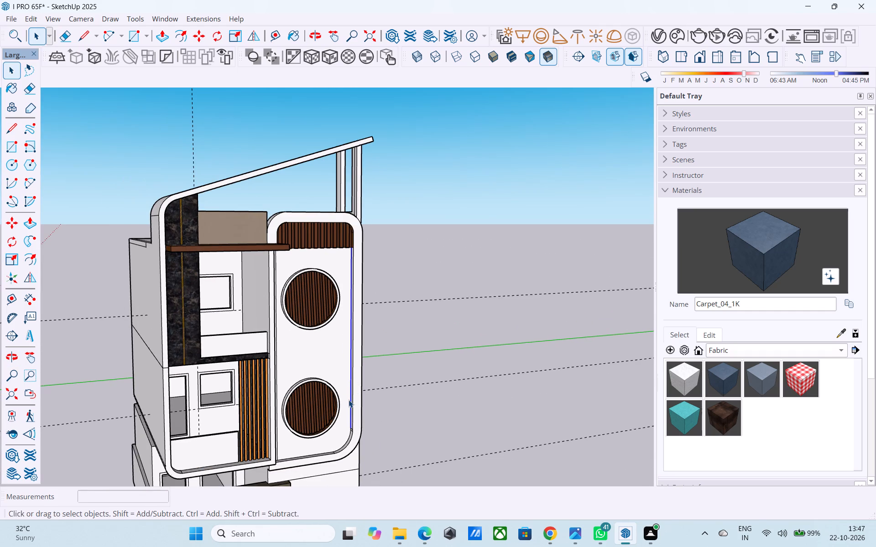
pyautogui.press('m')
pyautogui.scroll(7, 348, 400)
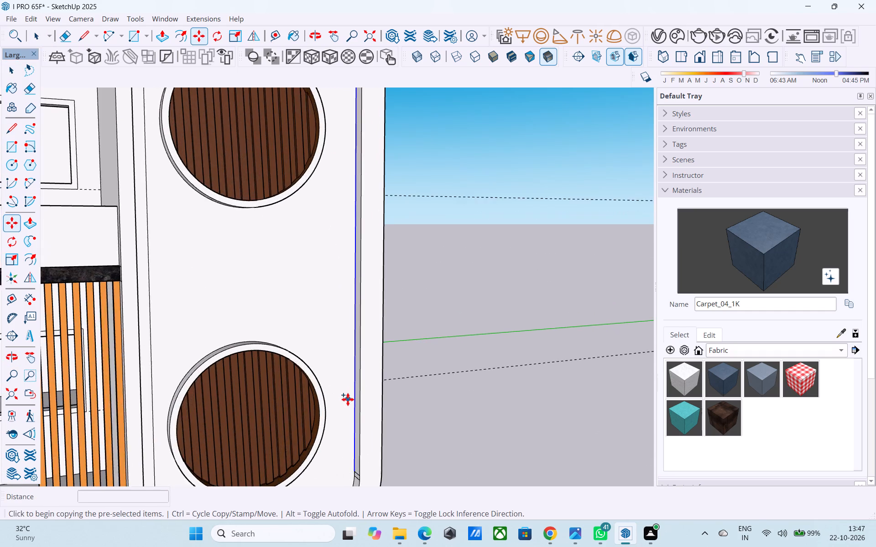
pyautogui.scroll(3, 348, 399)
pyautogui.click(353, 351)
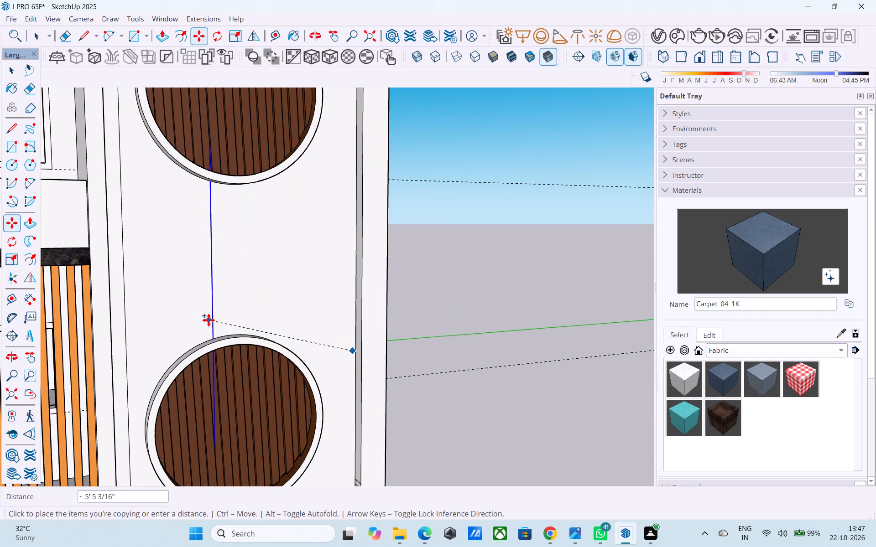
pyautogui.keyDown('shift'); pyautogui.moveTo(209, 320); pyautogui.dragTo(148, 326, button='middle'); pyautogui.keyUp('shift')
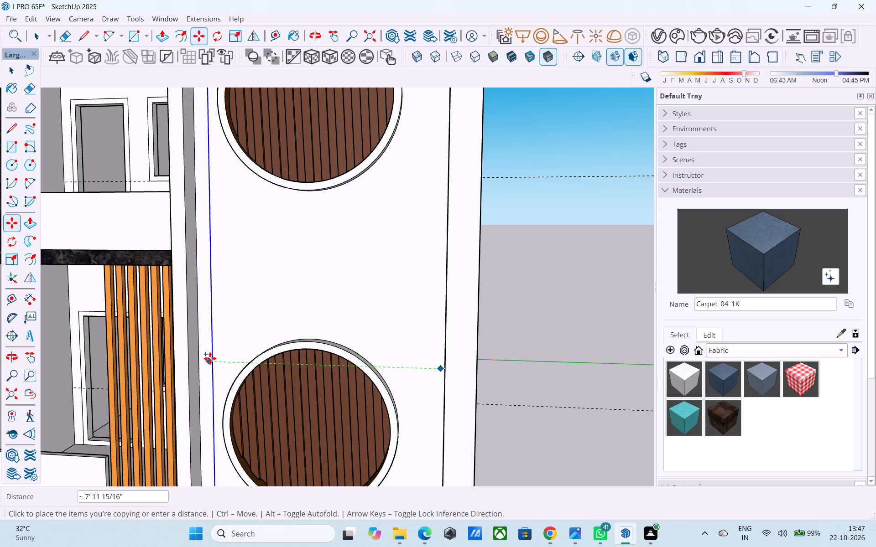
pyautogui.click(209, 358)
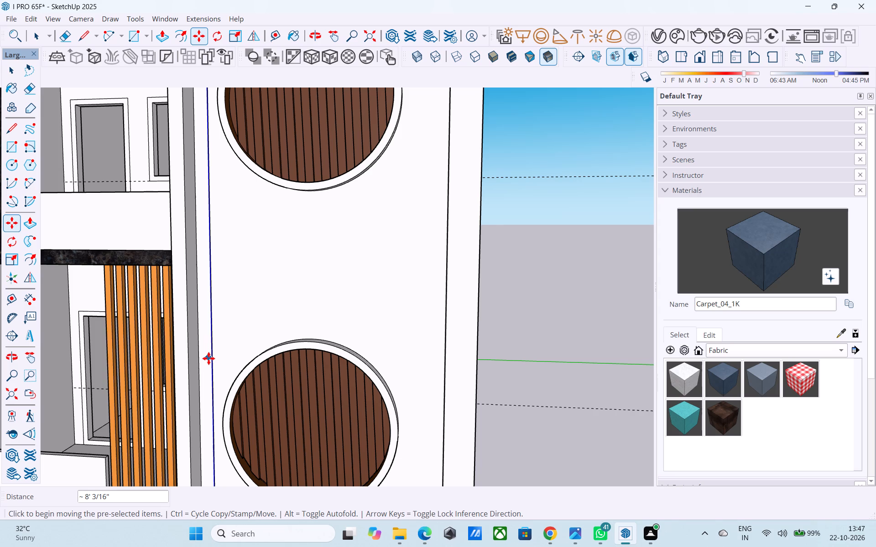
pyautogui.write('/2')
pyautogui.press('Return')
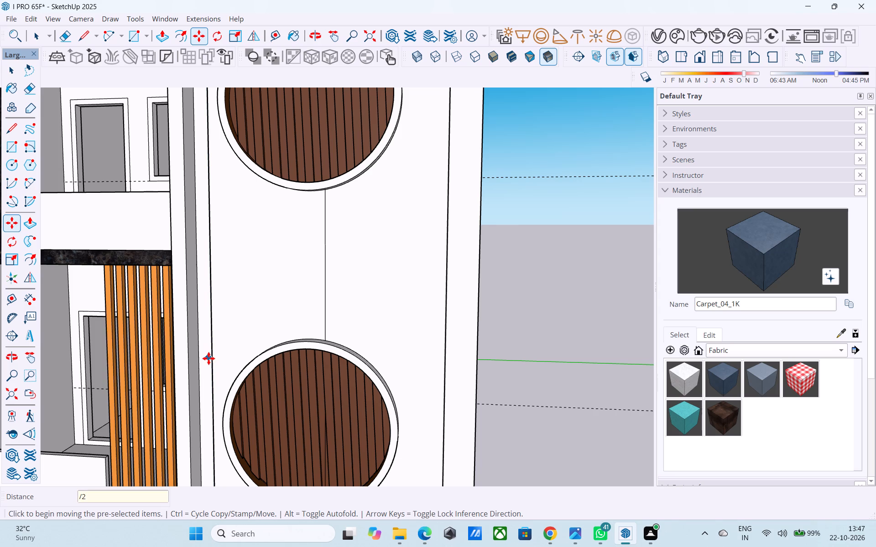
# Examine the circular-window panel and its vertical centre line from several angles and distances.
pyautogui.scroll(-2, 343, 336)
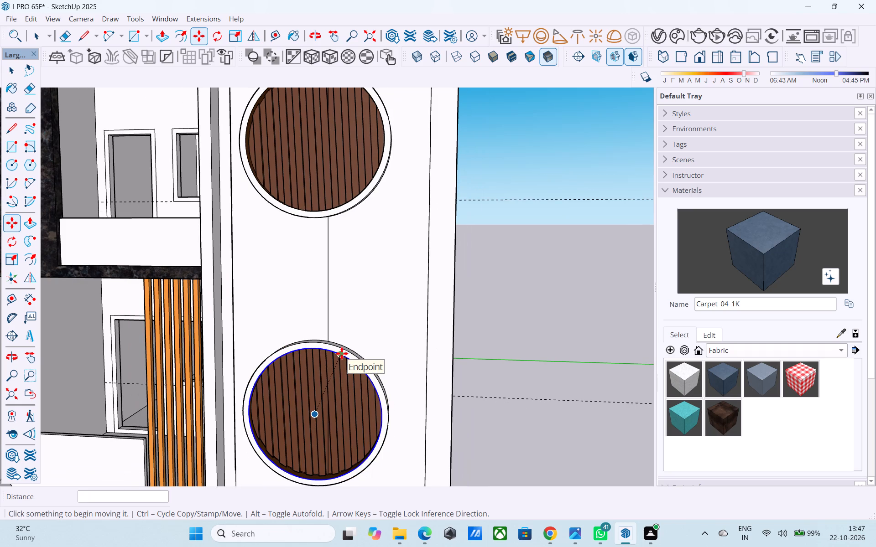
pyautogui.scroll(-1, 340, 356)
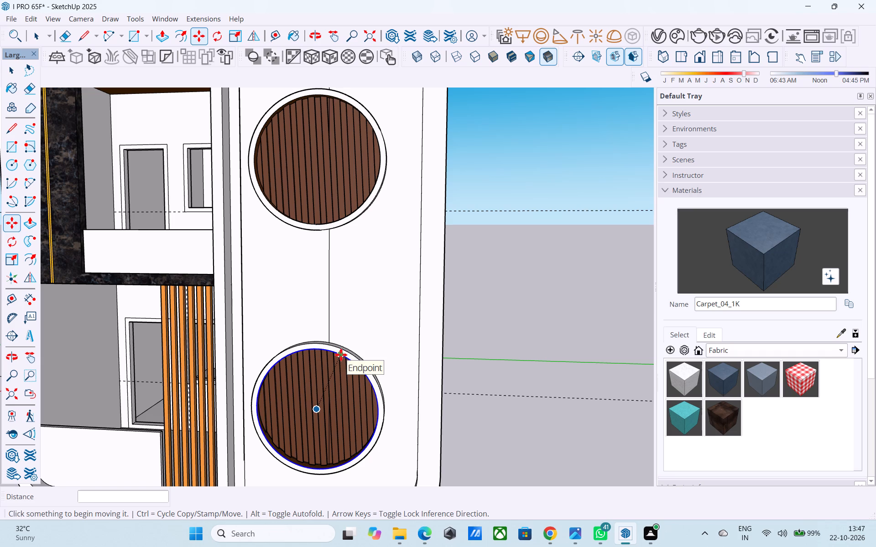
pyautogui.scroll(-3, 341, 355)
pyautogui.moveTo(341, 354); pyautogui.dragTo(352, 336, button='middle')
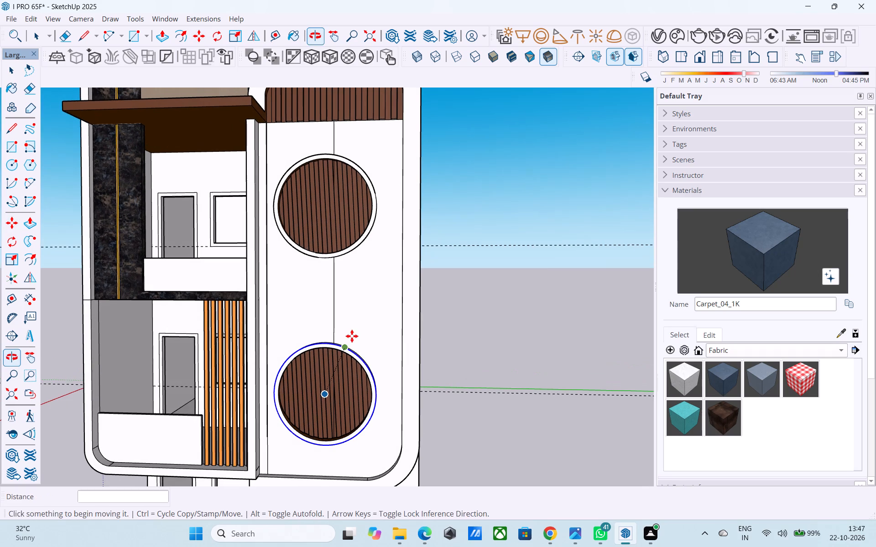
pyautogui.moveTo(352, 336); pyautogui.dragTo(376, 303, button='middle')
pyautogui.scroll(-4, 370, 304)
pyautogui.moveTo(359, 325); pyautogui.dragTo(340, 330, button='middle')
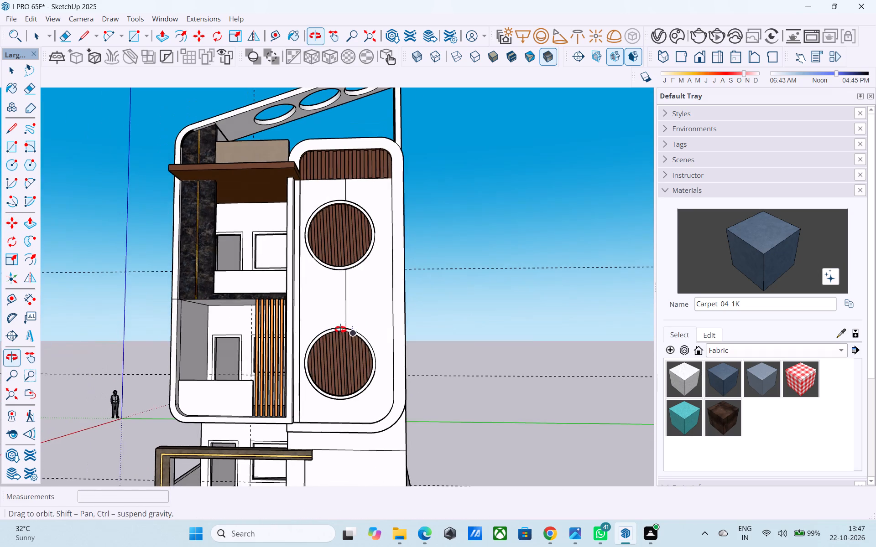
pyautogui.moveTo(340, 330); pyautogui.dragTo(341, 330, button='middle')
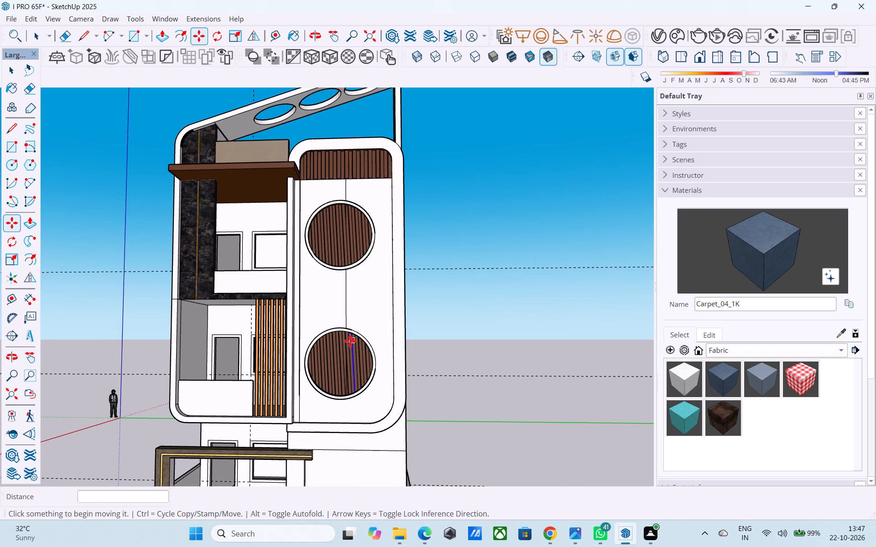
pyautogui.scroll(-3, 350, 342)
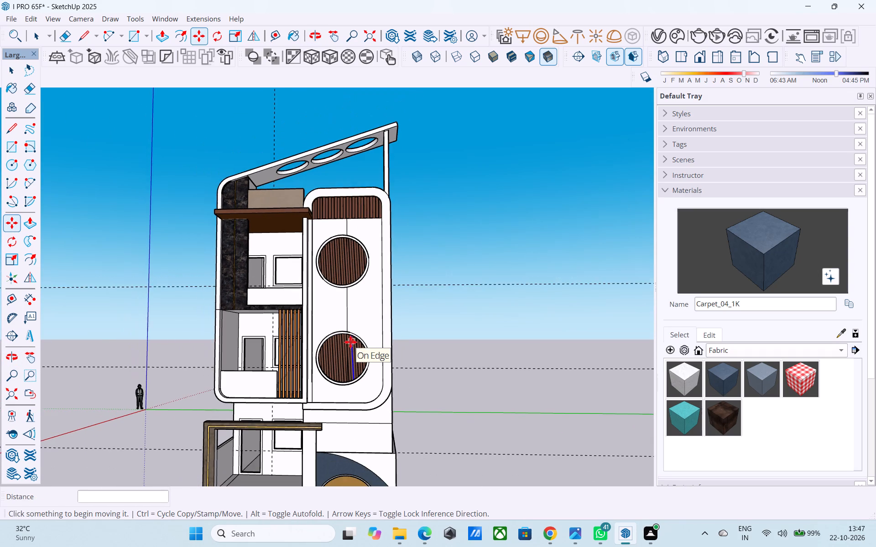
pyautogui.moveTo(349, 341); pyautogui.dragTo(336, 350, button='middle')
pyautogui.moveTo(341, 346); pyautogui.dragTo(388, 346, button='middle')
pyautogui.moveTo(379, 327); pyautogui.dragTo(386, 358, button='middle')
pyautogui.moveTo(377, 317); pyautogui.dragTo(325, 342, button='middle')
pyautogui.scroll(2, 333, 329)
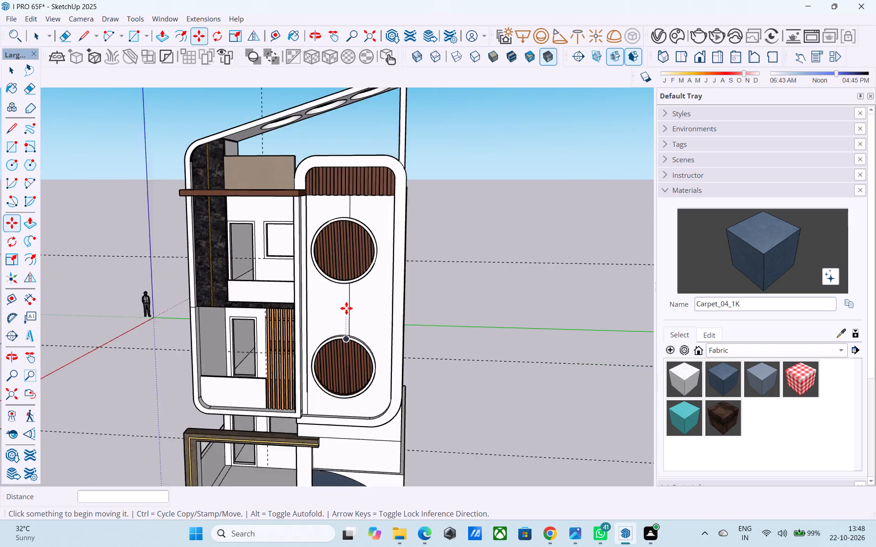
pyautogui.scroll(2, 346, 308)
pyautogui.keyDown('shift'); pyautogui.moveTo(350, 306); pyautogui.dragTo(339, 335, button='middle'); pyautogui.keyUp('shift')
pyautogui.moveTo(326, 366); pyautogui.dragTo(291, 358, button='middle')
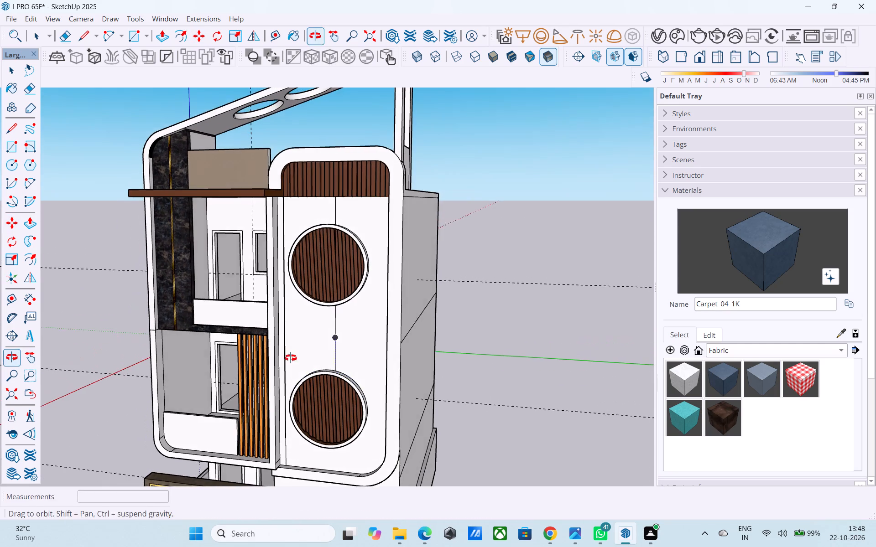
pyautogui.moveTo(291, 358); pyautogui.dragTo(291, 357, button='middle')
pyautogui.keyDown('shift'); pyautogui.moveTo(321, 371); pyautogui.dragTo(311, 346, button='middle'); pyautogui.keyUp('shift')
# Draw horizontal lines from both sides of the lower circular window's frame to the panel's vertical edges.
pyautogui.scroll(4, 300, 377)
pyautogui.moveTo(289, 386); pyautogui.dragTo(353, 372, button='middle')
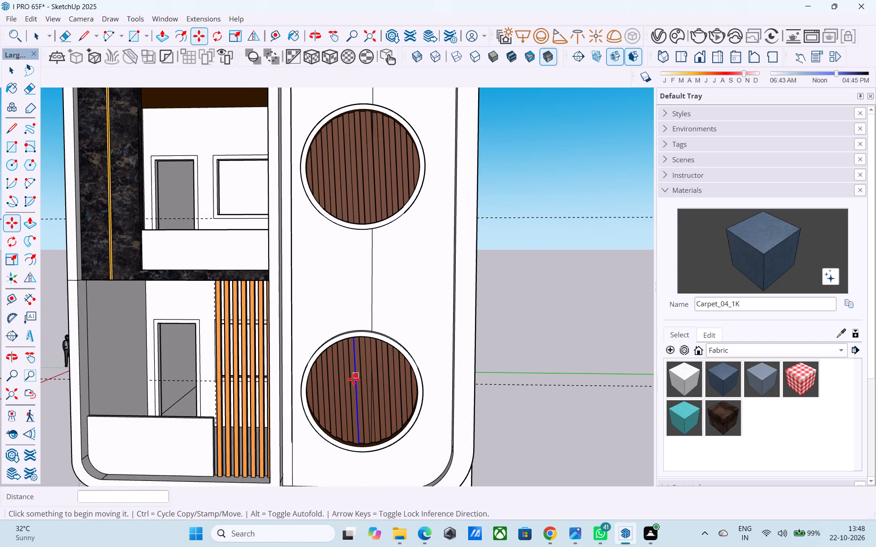
pyautogui.keyDown('shift'); pyautogui.moveTo(349, 391); pyautogui.dragTo(369, 373, button='middle'); pyautogui.keyUp('shift')
pyautogui.moveTo(330, 403); pyautogui.dragTo(328, 381, button='middle')
pyautogui.scroll(3, 328, 381)
pyautogui.press('l')
pyautogui.scroll(5, 315, 372)
pyautogui.moveTo(299, 361); pyautogui.dragTo(362, 351, button='middle')
pyautogui.scroll(8, 348, 351)
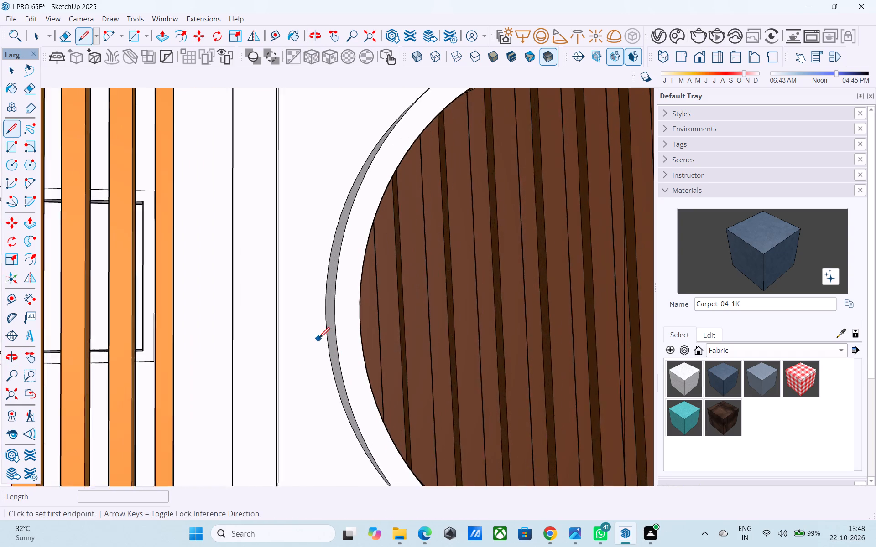
pyautogui.click(326, 322)
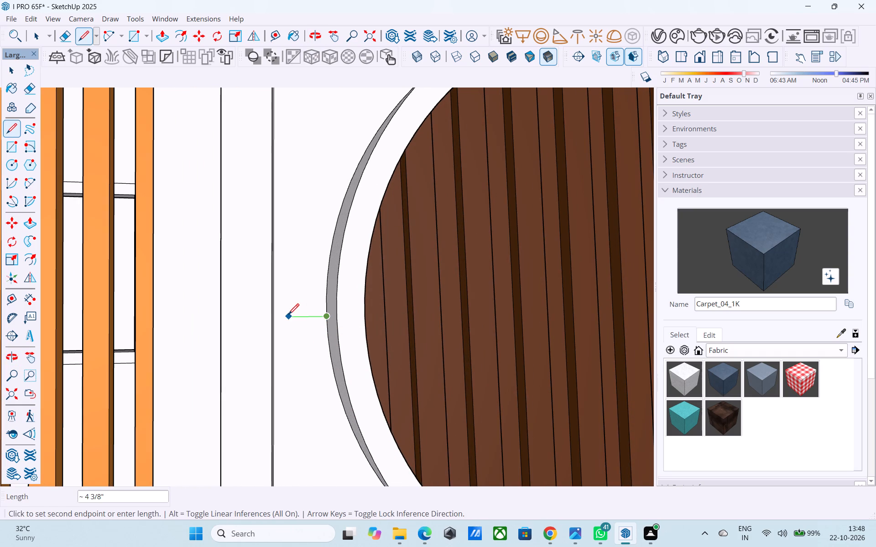
pyautogui.click(274, 318)
pyautogui.moveTo(299, 321); pyautogui.dragTo(173, 341, button='middle')
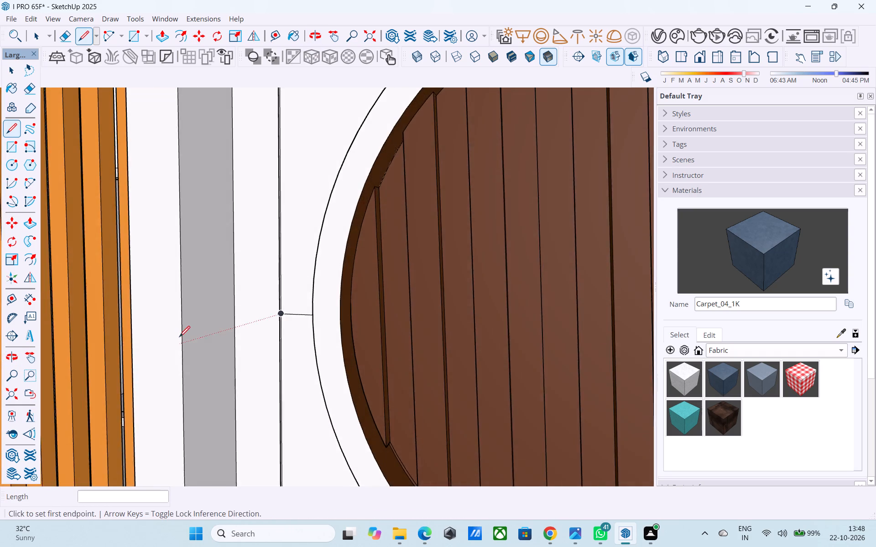
pyautogui.scroll(-16, 179, 338)
pyautogui.moveTo(403, 346); pyautogui.dragTo(365, 344, button='middle')
pyautogui.scroll(5, 365, 344)
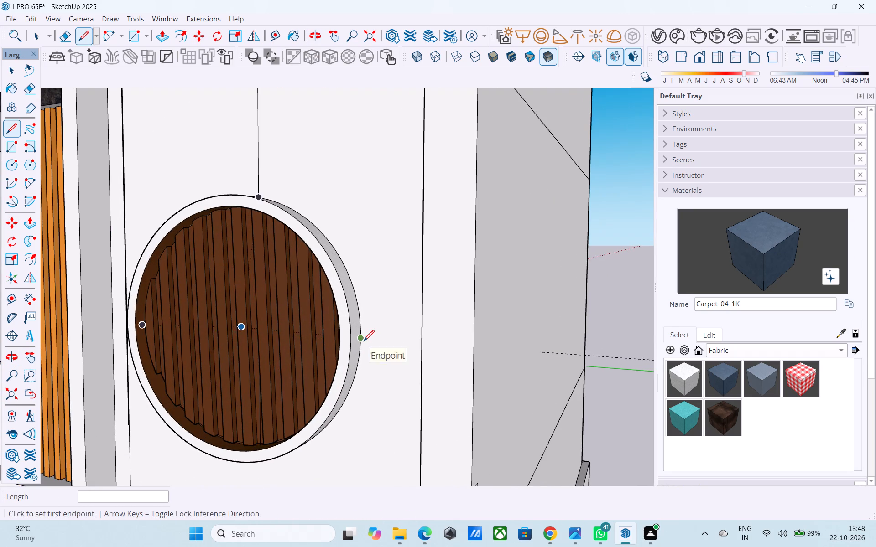
pyautogui.click(364, 342)
pyautogui.moveTo(364, 342); pyautogui.dragTo(458, 344, button='middle')
pyautogui.click(458, 339)
# Draw horizontal lines at the upper circular window out to both panel edges, including an 8' line spanning the full panel width.
pyautogui.scroll(-6, 459, 338)
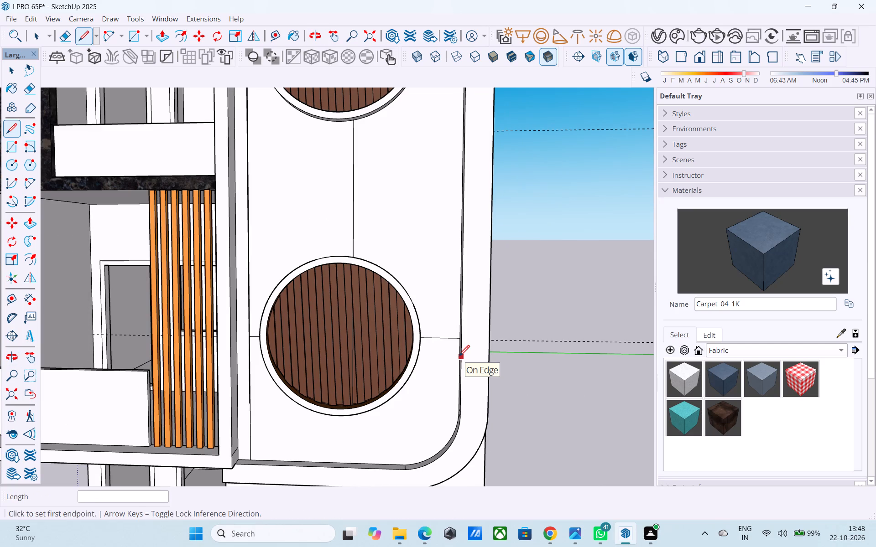
pyautogui.scroll(-3, 459, 357)
pyautogui.keyDown('shift'); pyautogui.moveTo(446, 341); pyautogui.dragTo(469, 464, button='middle'); pyautogui.keyUp('shift')
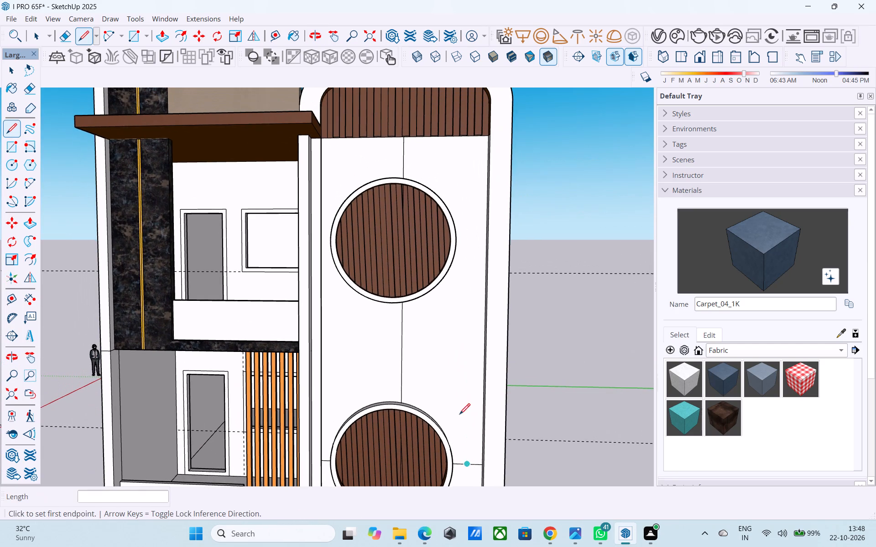
pyautogui.moveTo(456, 321); pyautogui.dragTo(361, 321, button='middle')
pyautogui.scroll(4, 451, 242)
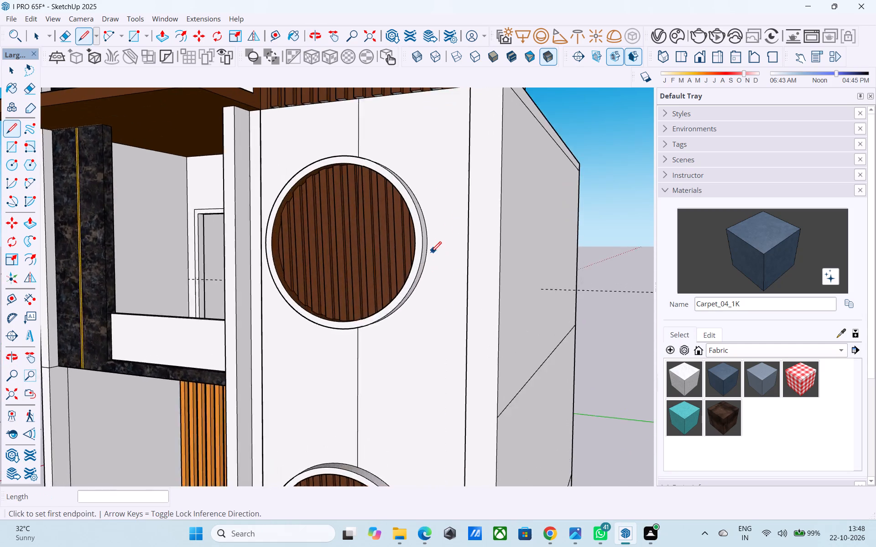
pyautogui.scroll(2, 431, 253)
pyautogui.click(427, 252)
pyautogui.scroll(1, 427, 252)
pyautogui.moveTo(427, 252); pyautogui.dragTo(577, 283, button='middle')
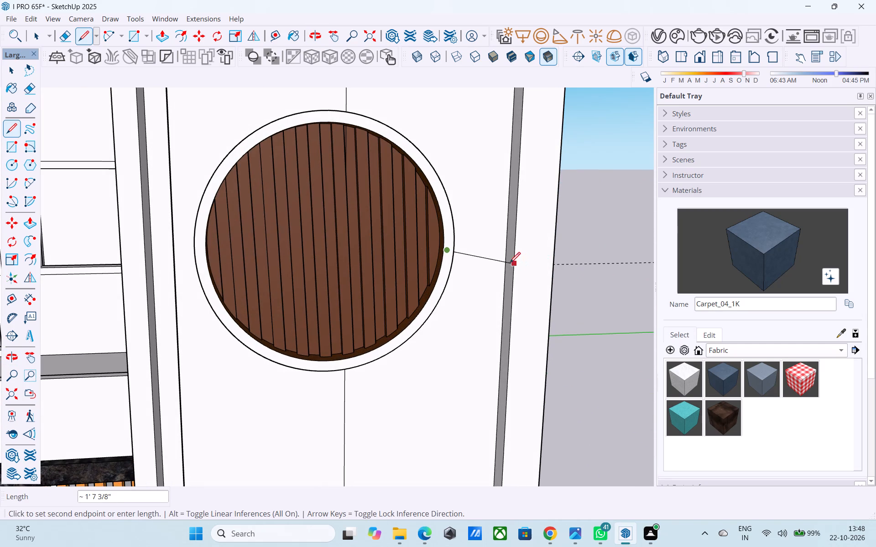
pyautogui.click(508, 252)
pyautogui.keyDown('shift'); pyautogui.moveTo(268, 263); pyautogui.dragTo(454, 252, button='middle'); pyautogui.keyUp('shift')
pyautogui.moveTo(523, 248); pyautogui.dragTo(431, 251, button='middle')
pyautogui.click(540, 231)
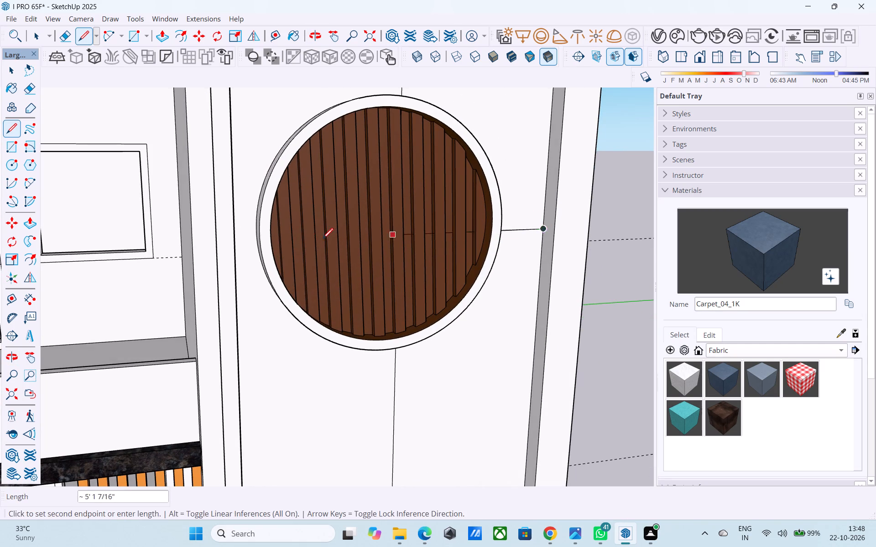
pyautogui.keyDown('shift'); pyautogui.moveTo(293, 238); pyautogui.dragTo(358, 228, button='middle'); pyautogui.keyUp('shift')
pyautogui.scroll(10, 299, 237)
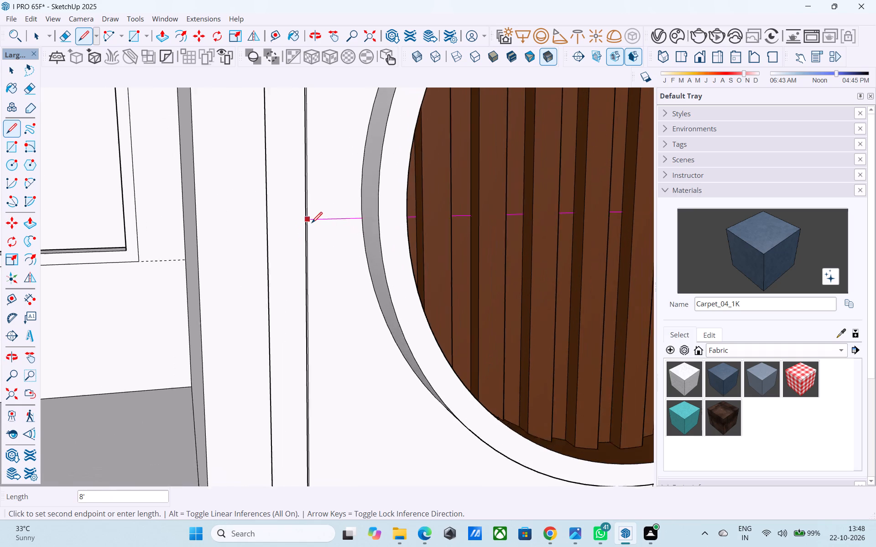
pyautogui.scroll(13, 312, 224)
pyautogui.click(292, 209)
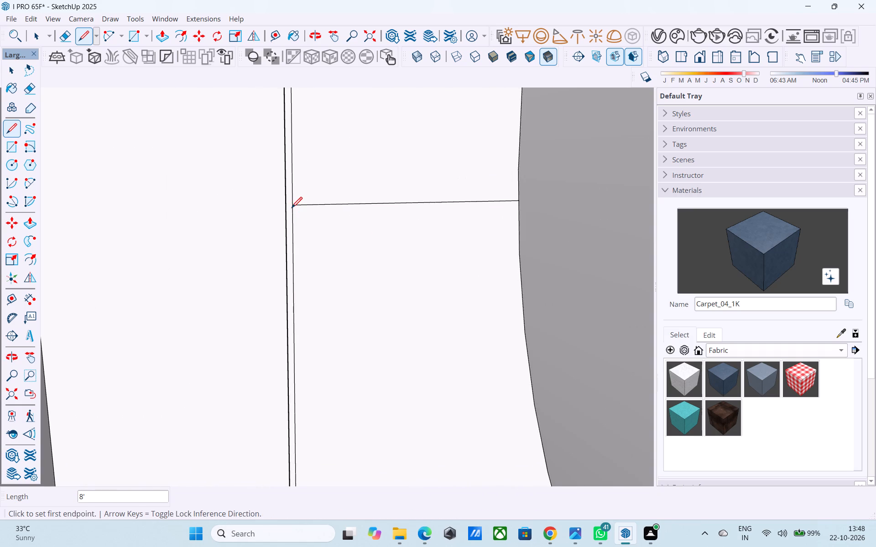
# Draw an 8' horizontal line across the panel's full width between the upper circular window and the wooden slats.
pyautogui.scroll(-20, 294, 214)
pyautogui.scroll(-13, 294, 214)
pyautogui.moveTo(322, 340); pyautogui.dragTo(280, 270, button='middle')
pyautogui.scroll(-5, 285, 279)
pyautogui.moveTo(286, 284); pyautogui.dragTo(298, 321, button='middle')
pyautogui.keyDown('shift'); pyautogui.moveTo(312, 327); pyautogui.dragTo(303, 356, button='middle'); pyautogui.keyUp('shift')
pyautogui.scroll(11, 351, 248)
pyautogui.keyDown('shift'); pyautogui.moveTo(343, 224); pyautogui.dragTo(391, 287, button='middle'); pyautogui.keyUp('shift')
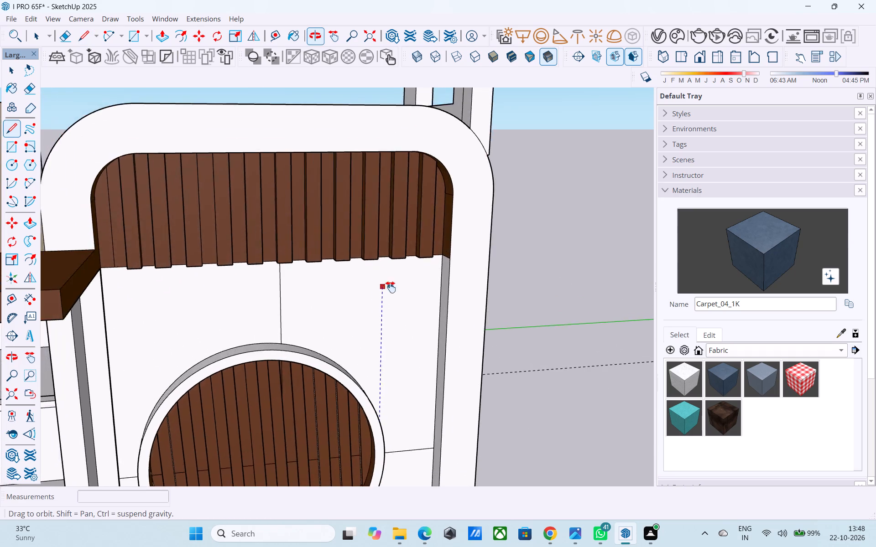
pyautogui.keyDown('shift'); pyautogui.moveTo(391, 287); pyautogui.dragTo(365, 223, button='middle'); pyautogui.keyUp('shift')
pyautogui.keyDown('shift'); pyautogui.moveTo(257, 299); pyautogui.dragTo(370, 284, button='middle'); pyautogui.keyUp('shift')
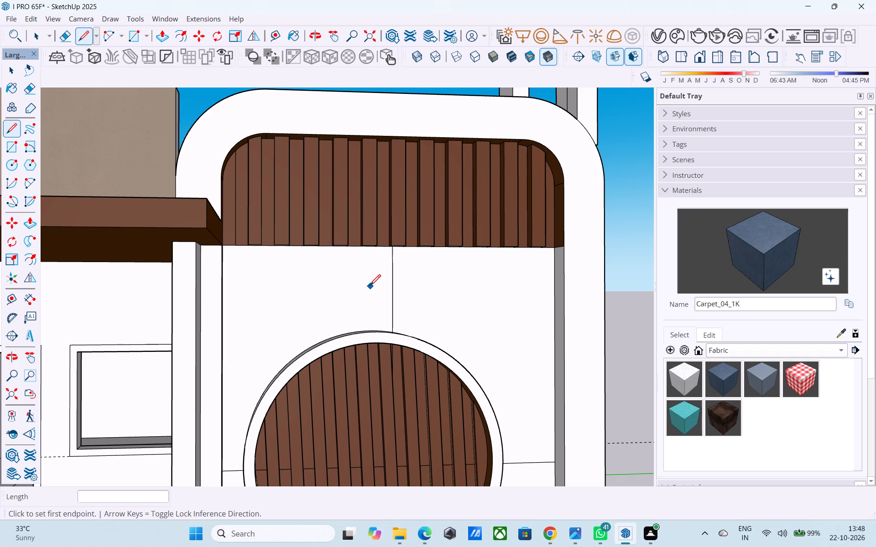
pyautogui.scroll(-2, 395, 310)
pyautogui.moveTo(391, 314); pyautogui.dragTo(302, 316, button='middle')
pyautogui.scroll(3, 266, 310)
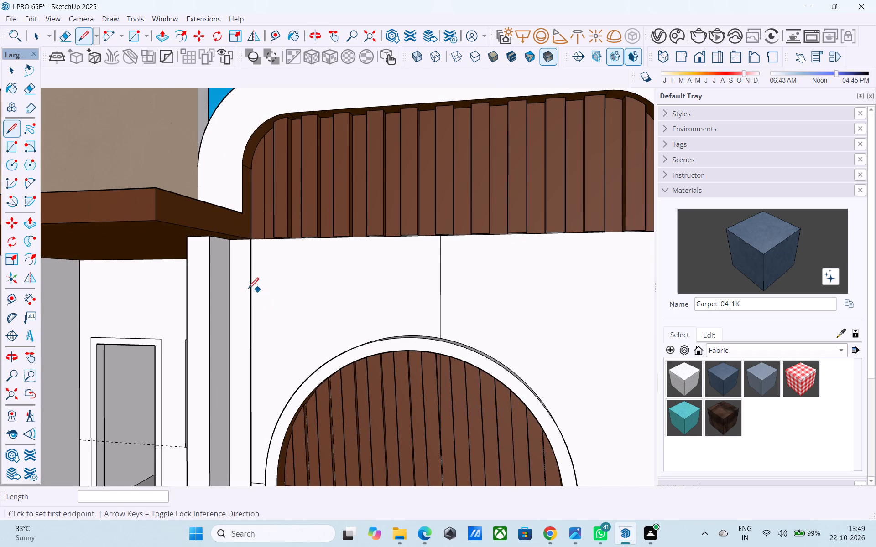
pyautogui.click(253, 290)
pyautogui.scroll(-3, 255, 290)
pyautogui.moveTo(266, 292); pyautogui.dragTo(494, 299, button='middle')
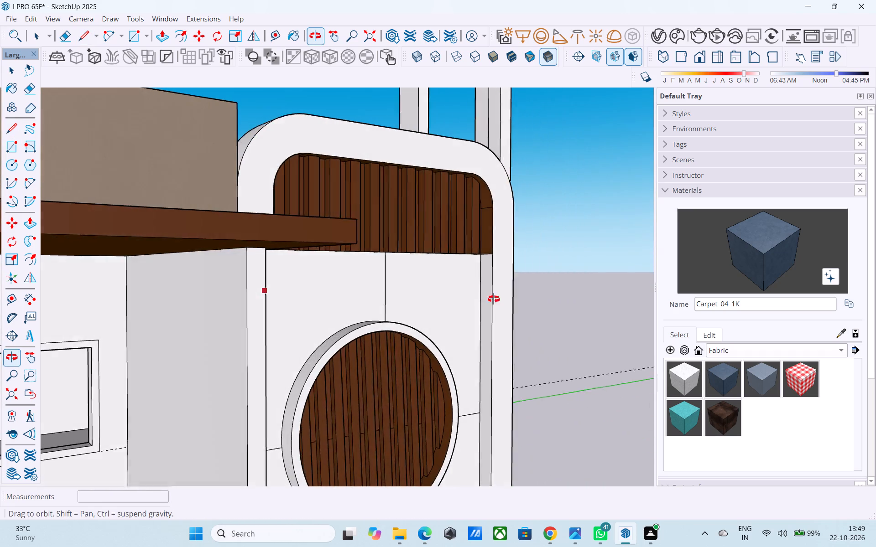
pyautogui.moveTo(494, 299); pyautogui.dragTo(497, 300, button='middle')
pyautogui.click(474, 288)
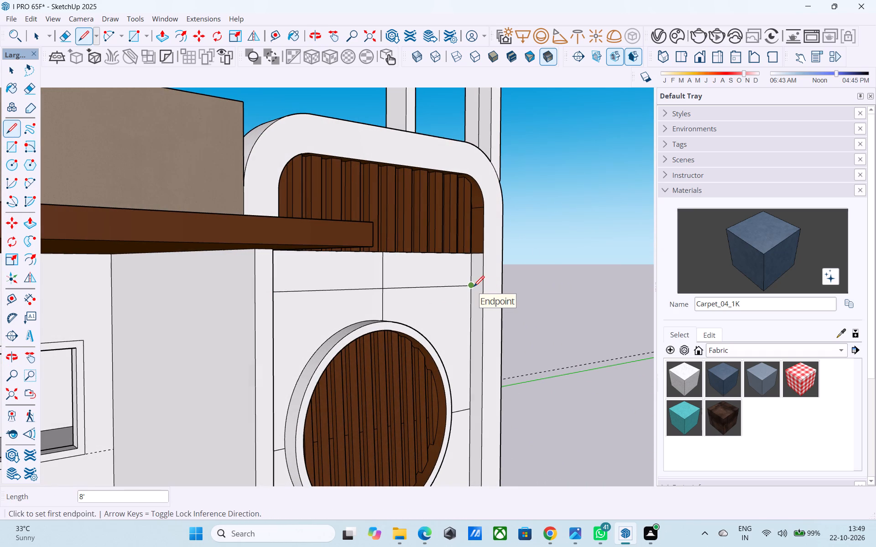
# Draw a vertical line about 15' long from the new horizontal line down to the lower circular window's right-hand horizontal line.
pyautogui.scroll(-3, 469, 291)
pyautogui.scroll(-2, 305, 351)
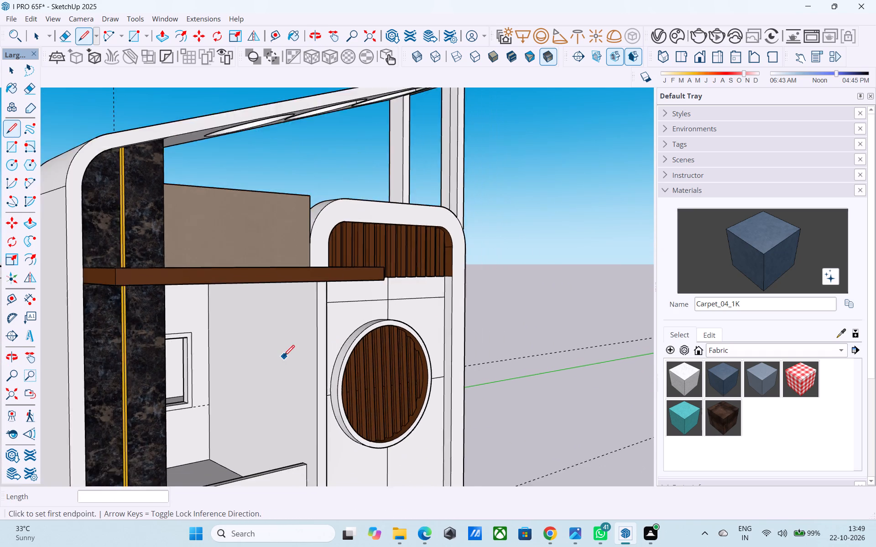
pyautogui.scroll(-2, 284, 357)
pyautogui.moveTo(413, 360); pyautogui.dragTo(329, 335, button='middle')
pyautogui.scroll(-6, 322, 320)
pyautogui.scroll(1, 321, 320)
pyautogui.scroll(-9, 321, 317)
pyautogui.moveTo(326, 322); pyautogui.dragTo(244, 323, button='middle')
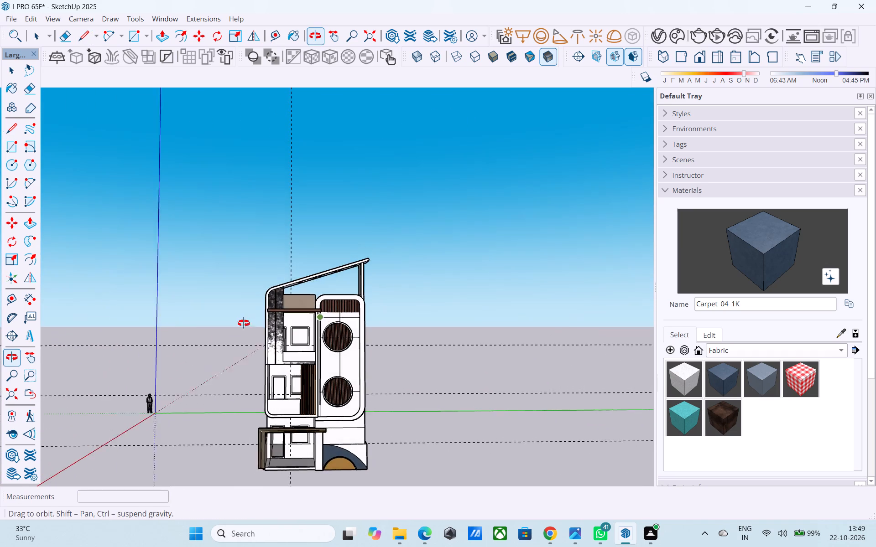
pyautogui.moveTo(244, 323); pyautogui.dragTo(236, 323, button='middle')
pyautogui.scroll(15, 386, 303)
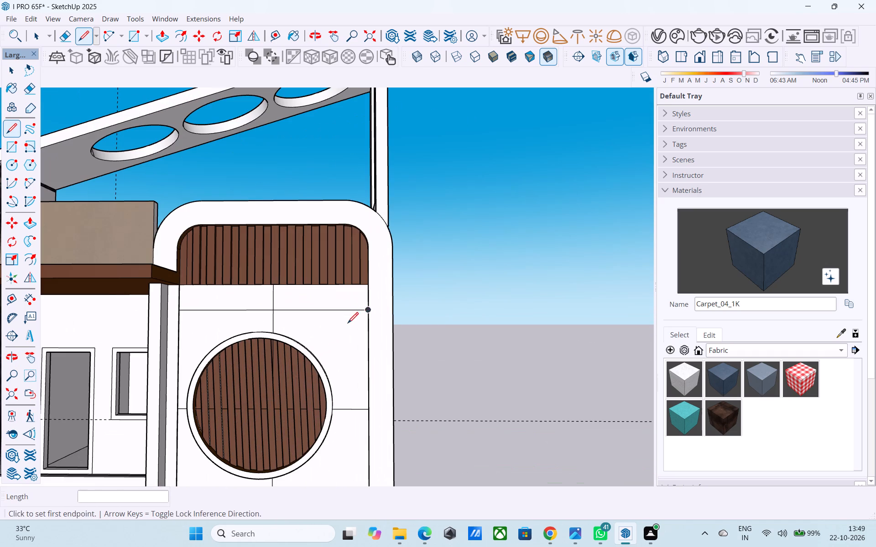
pyautogui.click(340, 312)
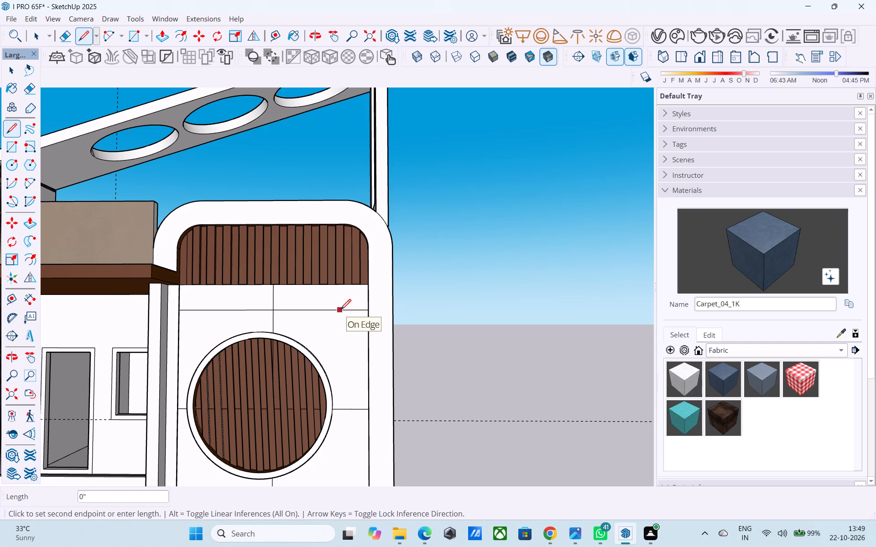
pyautogui.scroll(-5, 340, 311)
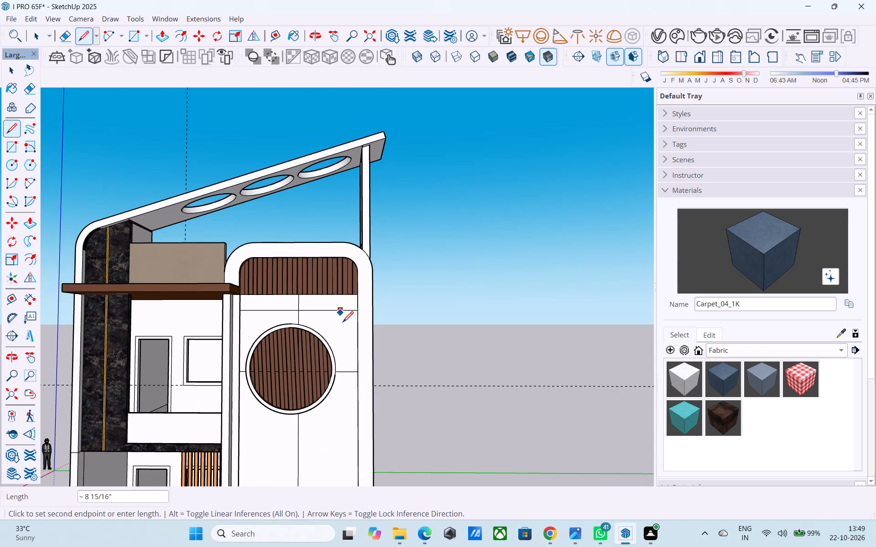
pyautogui.scroll(-4, 343, 323)
pyautogui.moveTo(336, 366); pyautogui.dragTo(334, 393, button='middle')
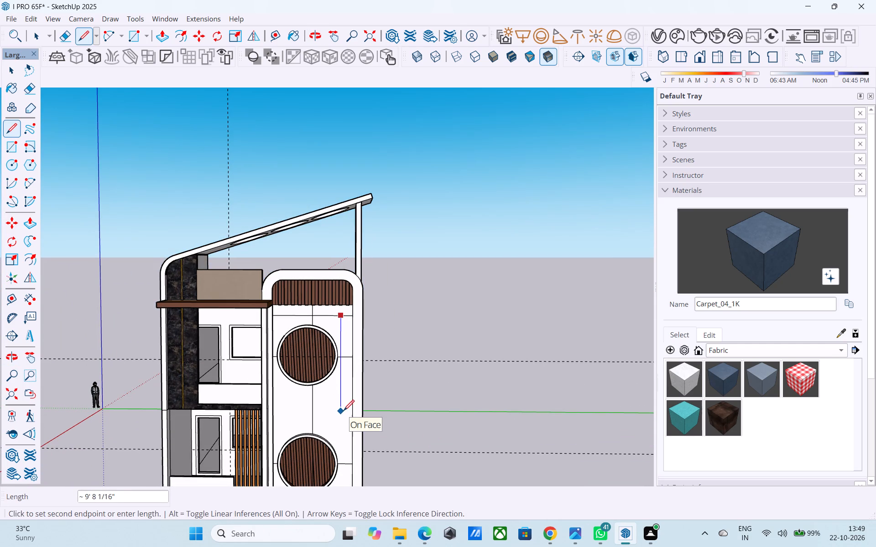
pyautogui.keyDown('shift'); pyautogui.moveTo(353, 439); pyautogui.dragTo(342, 353, button='middle'); pyautogui.keyUp('shift')
pyautogui.scroll(6, 325, 381)
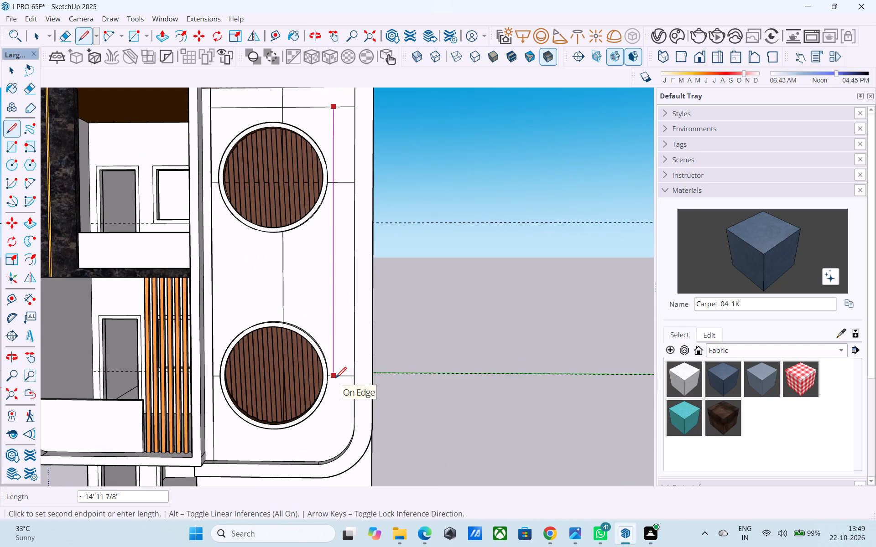
pyautogui.scroll(4, 336, 379)
pyautogui.moveTo(335, 379); pyautogui.dragTo(339, 400, button='middle')
pyautogui.scroll(1, 339, 400)
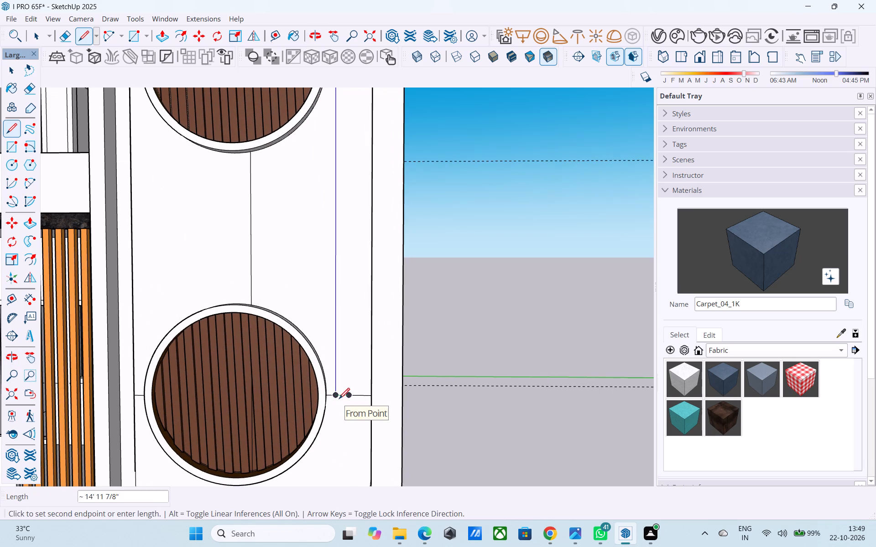
pyautogui.keyDown('shift'); pyautogui.moveTo(339, 402); pyautogui.dragTo(339, 438, button='middle'); pyautogui.keyUp('shift')
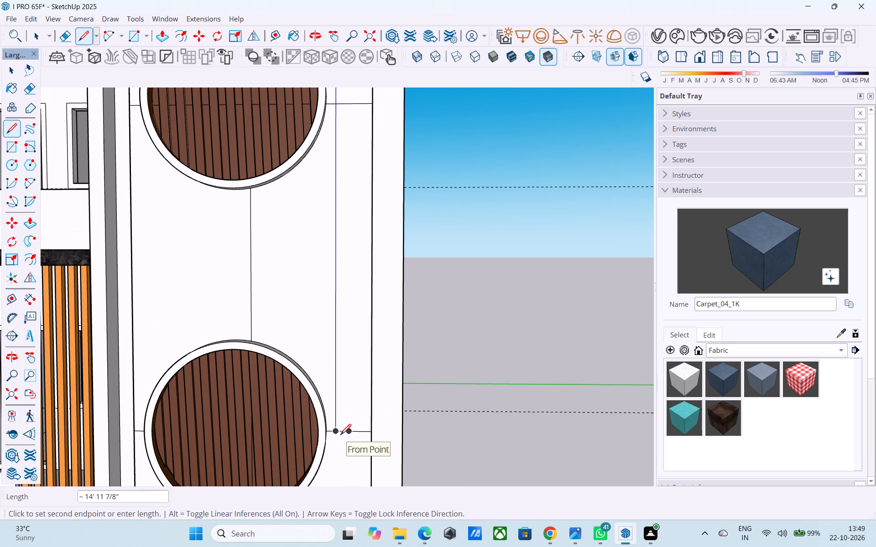
pyautogui.click(340, 435)
# Draw a vertical line left of the centre line, from the upper circular window's bottom edge to the lower window's top edge.
pyautogui.scroll(-5, 391, 365)
pyautogui.moveTo(391, 365); pyautogui.dragTo(429, 500, button='middle')
pyautogui.keyDown('shift'); pyautogui.moveTo(296, 416); pyautogui.dragTo(270, 368, button='middle'); pyautogui.keyUp('shift')
pyautogui.scroll(5, 274, 363)
pyautogui.moveTo(276, 367); pyautogui.dragTo(296, 319, button='middle')
pyautogui.scroll(7, 296, 319)
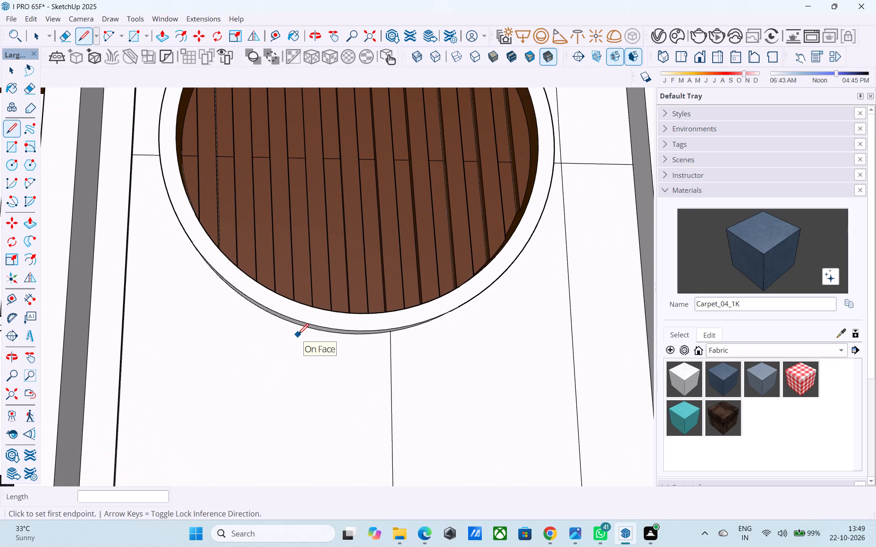
pyautogui.moveTo(298, 335); pyautogui.dragTo(298, 248, button='middle')
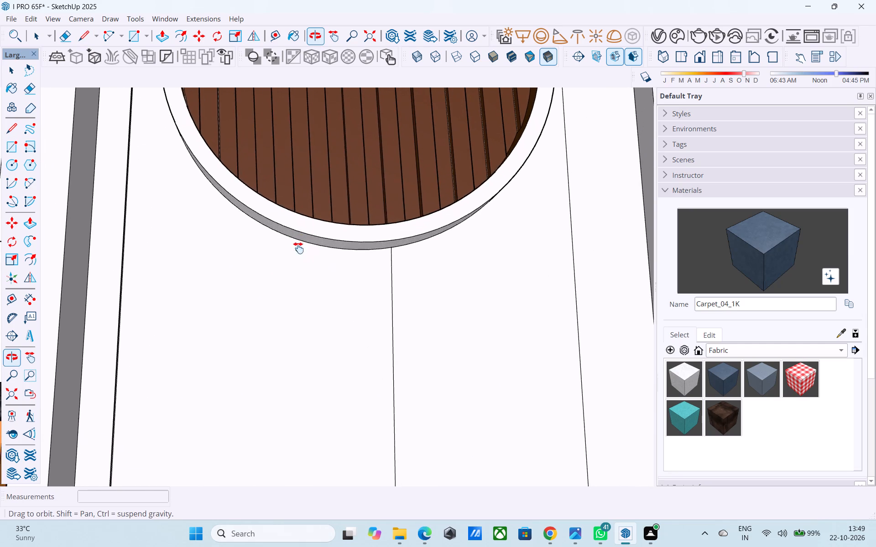
pyautogui.moveTo(298, 248); pyautogui.dragTo(294, 212, button='middle')
pyautogui.scroll(3, 294, 212)
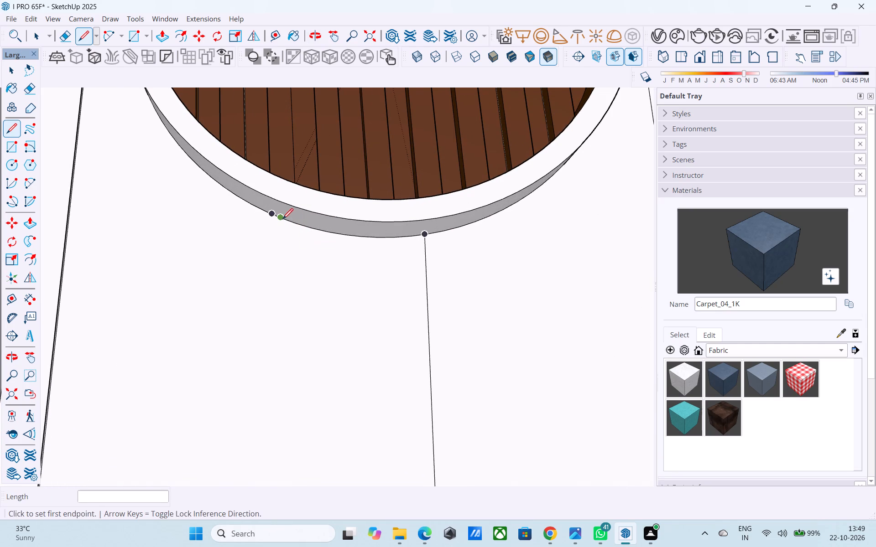
pyautogui.click(282, 219)
pyautogui.scroll(-10, 285, 223)
pyautogui.moveTo(314, 343); pyautogui.dragTo(308, 382, button='middle')
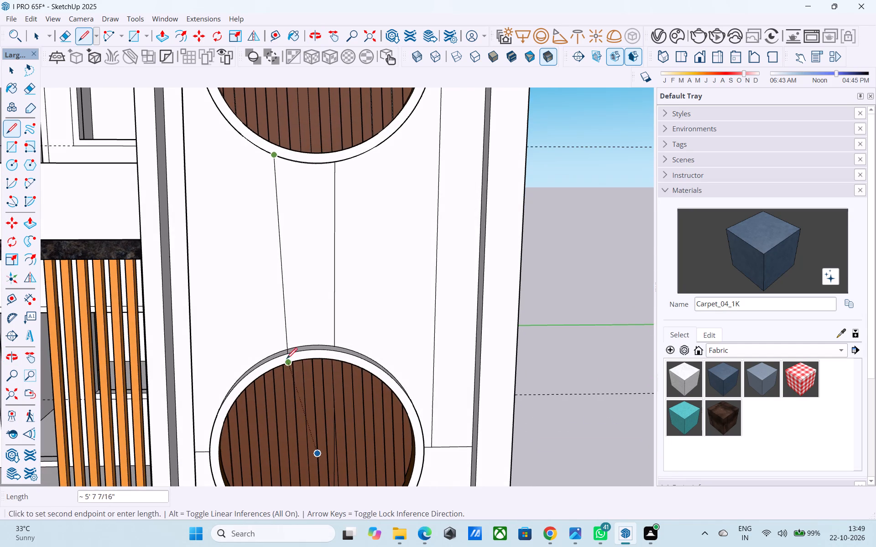
pyautogui.click(282, 352)
# Draw a vertical line about 6' 7" long right of the centre line, connecting the upper circular window's frame to the lower one.
pyautogui.moveTo(332, 316); pyautogui.dragTo(314, 378, button='middle')
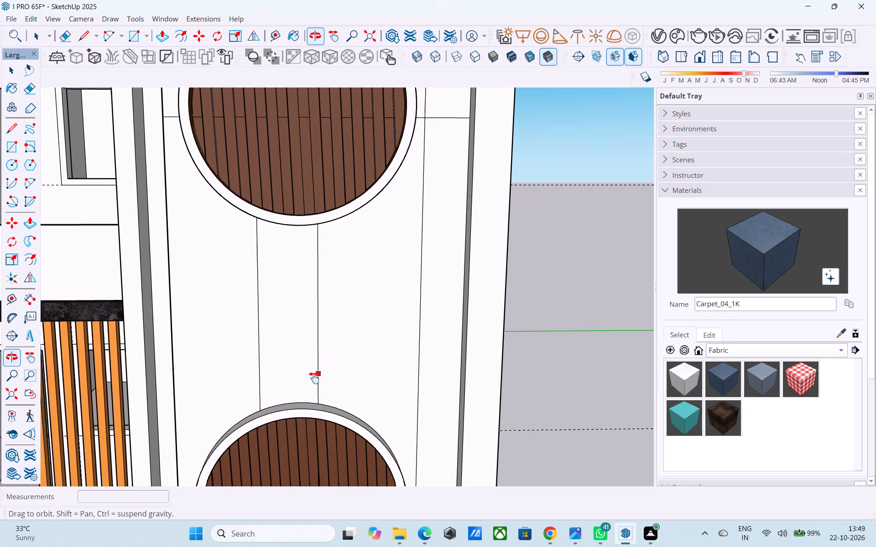
pyautogui.moveTo(314, 378); pyautogui.dragTo(319, 254, button='middle')
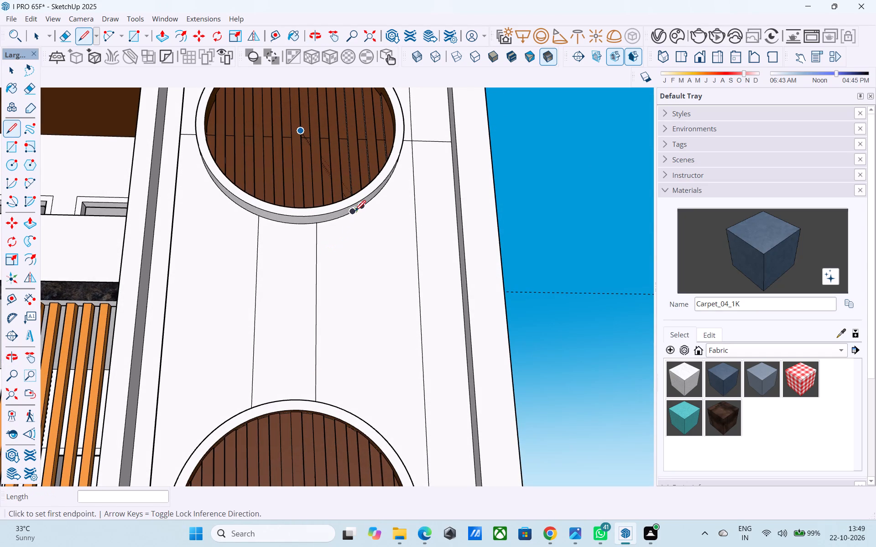
pyautogui.click(355, 212)
pyautogui.keyDown('shift'); pyautogui.moveTo(351, 366); pyautogui.dragTo(341, 320, button='middle'); pyautogui.keyUp('shift')
pyautogui.press('l')
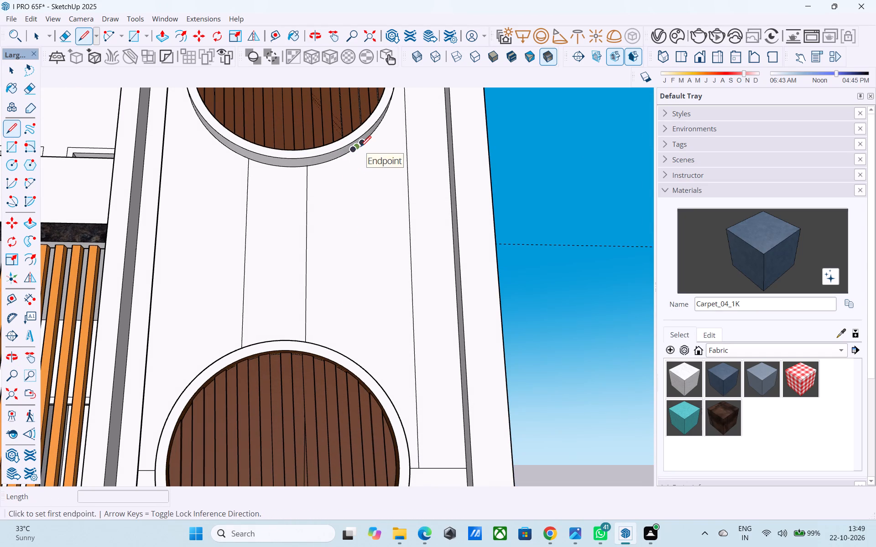
pyautogui.click(359, 146)
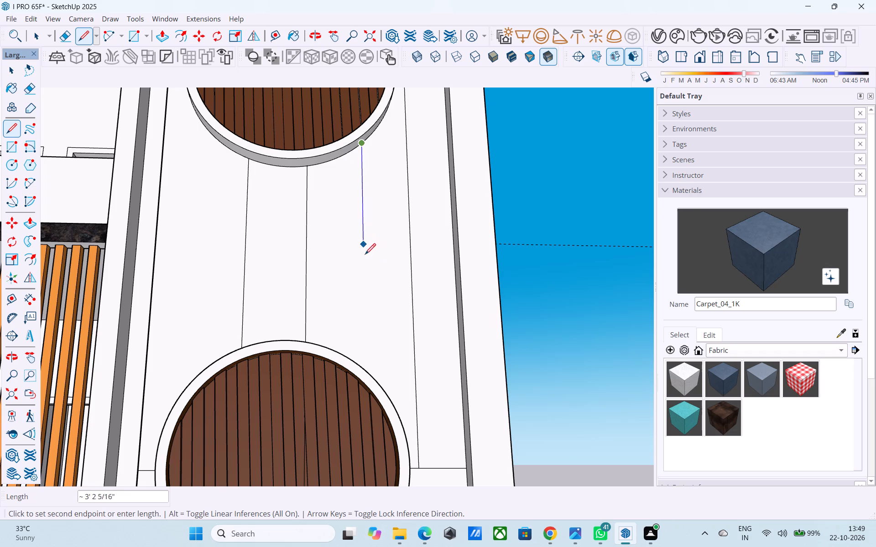
pyautogui.scroll(-3, 359, 344)
pyautogui.keyDown('shift'); pyautogui.moveTo(359, 347); pyautogui.dragTo(344, 449, button='middle'); pyautogui.keyUp('shift')
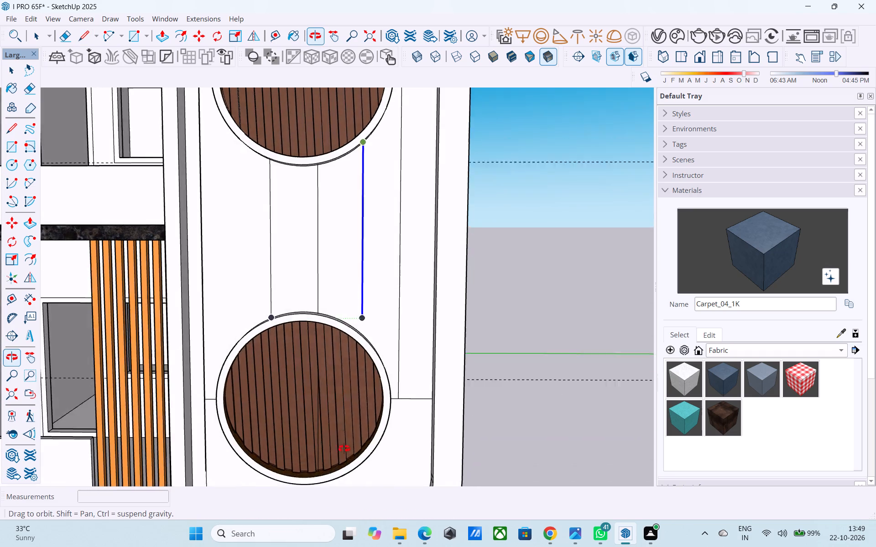
pyautogui.keyDown('shift'); pyautogui.moveTo(344, 449); pyautogui.dragTo(344, 465, button='middle'); pyautogui.keyUp('shift')
pyautogui.scroll(2, 370, 357)
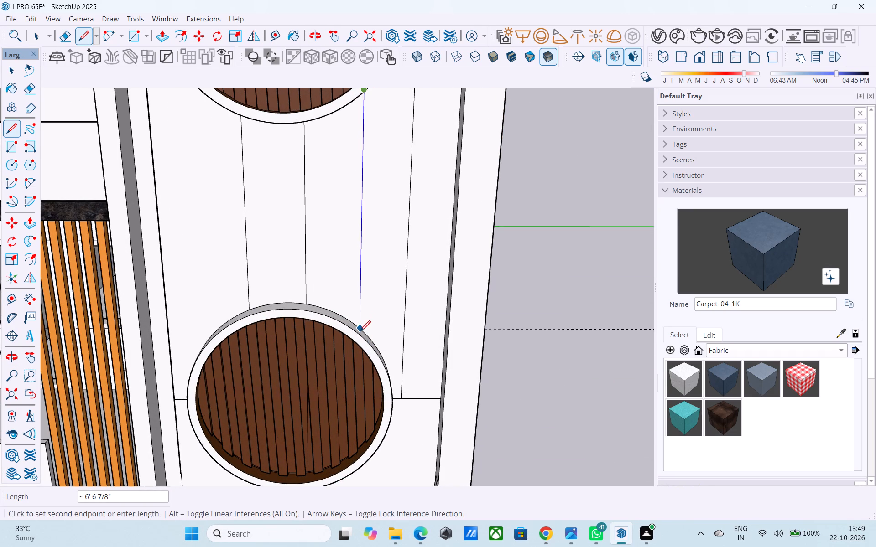
pyautogui.click(360, 332)
pyautogui.moveTo(349, 351); pyautogui.dragTo(346, 246, button='middle')
pyautogui.press('space')
# Examine the dividing lines around both circular windows from the side and front of the facade.
pyautogui.moveTo(367, 255); pyautogui.dragTo(174, 301, button='middle')
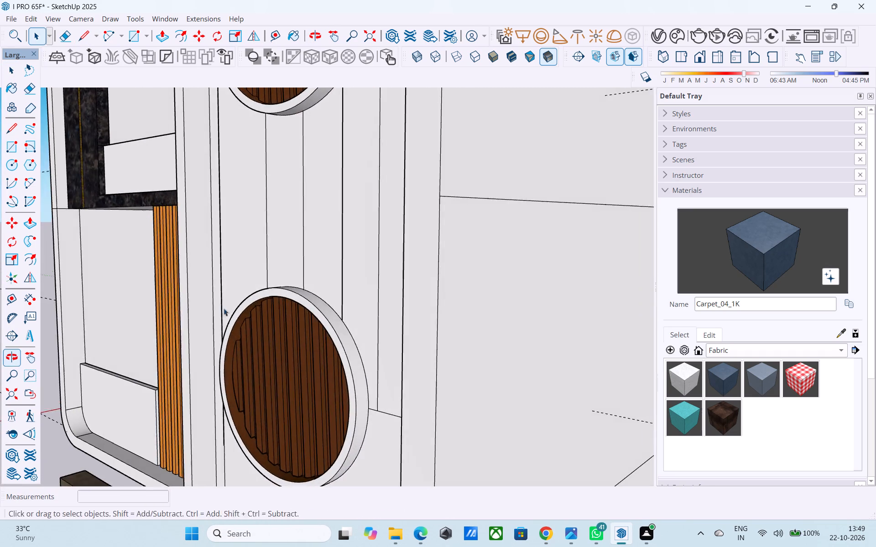
pyautogui.moveTo(315, 307); pyautogui.dragTo(327, 299, button='middle')
pyautogui.scroll(-6, 337, 296)
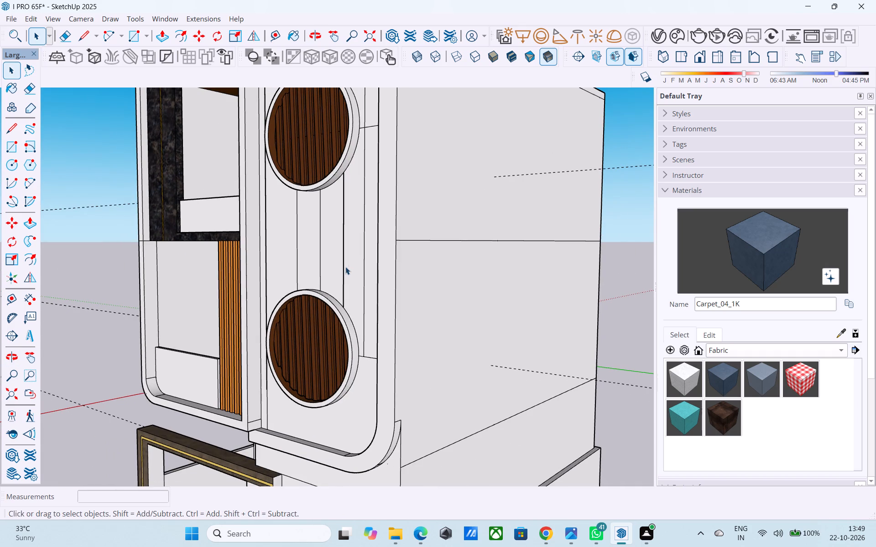
pyautogui.scroll(-4, 306, 295)
pyautogui.moveTo(306, 300); pyautogui.dragTo(420, 258, button='middle')
pyautogui.moveTo(295, 344); pyautogui.dragTo(349, 356, button='middle')
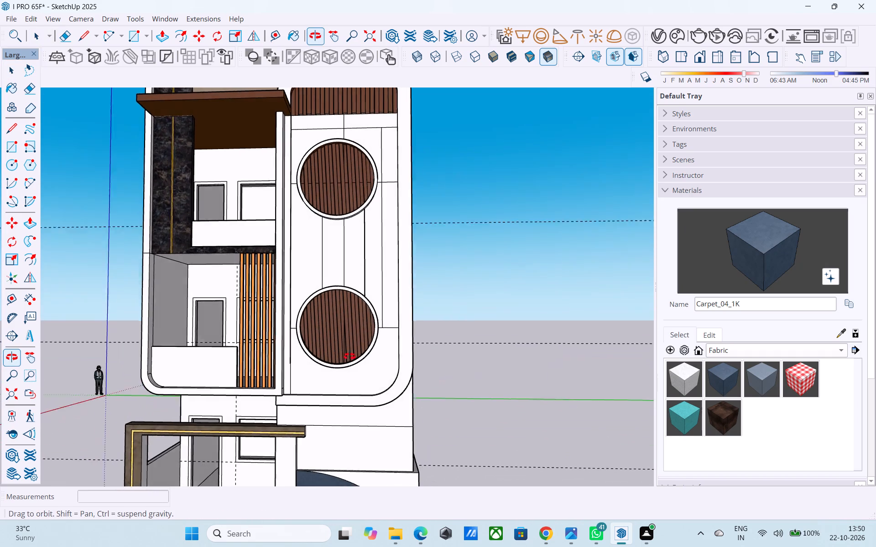
pyautogui.moveTo(349, 356); pyautogui.dragTo(351, 362, button='middle')
pyautogui.moveTo(309, 366); pyautogui.dragTo(355, 323, button='middle')
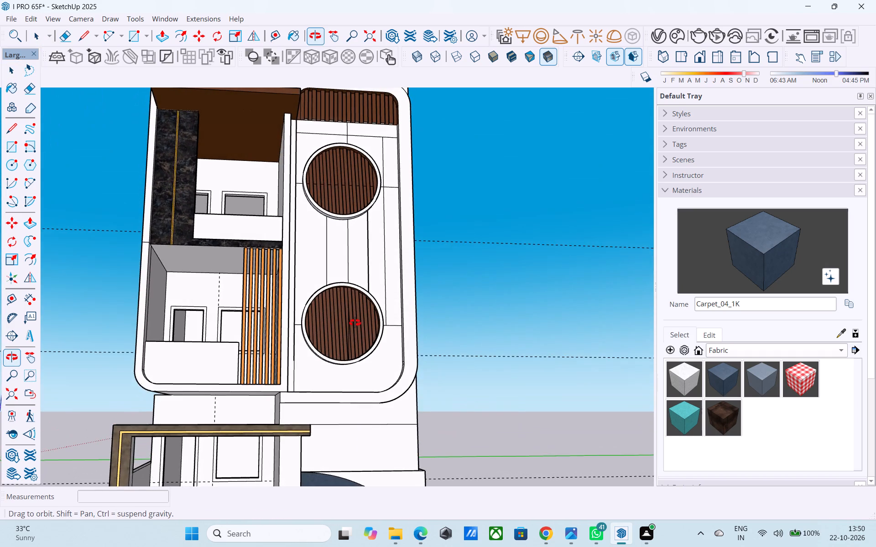
pyautogui.moveTo(355, 323); pyautogui.dragTo(366, 346, button='middle')
# Draw a vertical line about 2' 7" from the upper circular window's upper-left edge up to the bottom of the wooden slats.
pyautogui.scroll(1, 358, 332)
pyautogui.keyDown('shift'); pyautogui.moveTo(350, 240); pyautogui.dragTo(351, 356, button='middle'); pyautogui.keyUp('shift')
pyautogui.press('l')
pyautogui.moveTo(308, 235); pyautogui.dragTo(304, 298, button='middle')
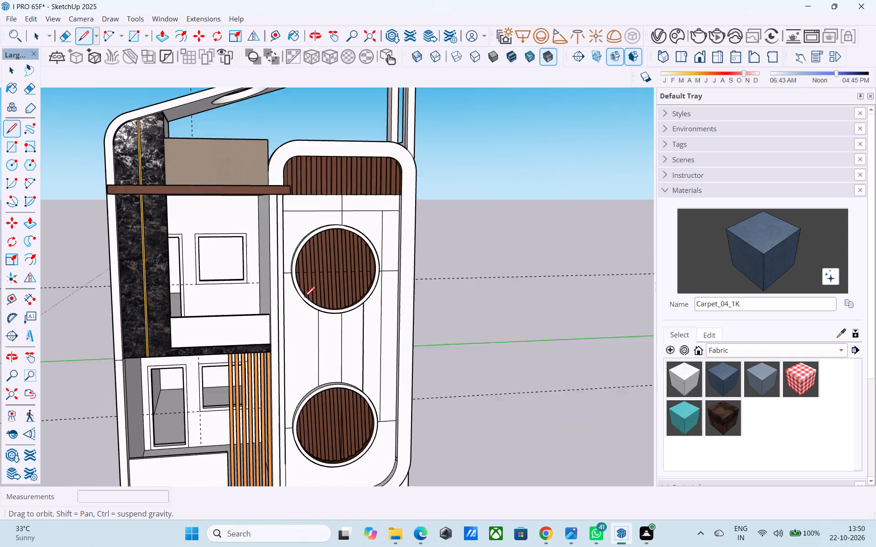
pyautogui.moveTo(304, 298); pyautogui.dragTo(304, 298, button='middle')
pyautogui.scroll(9, 314, 223)
pyautogui.click(307, 247)
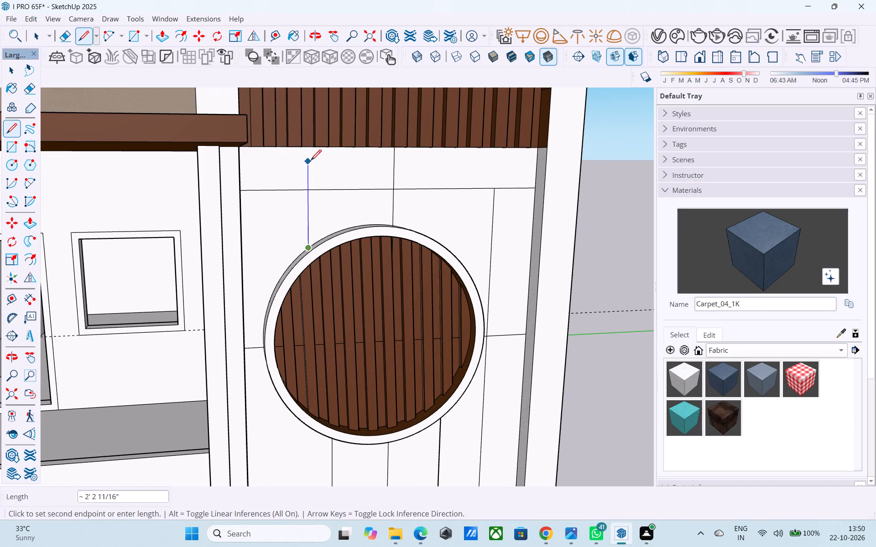
pyautogui.scroll(6, 312, 147)
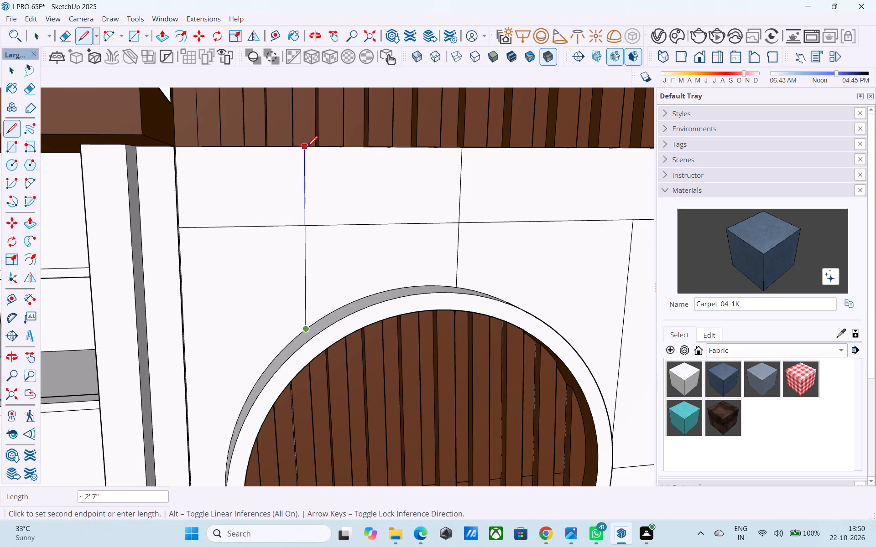
pyautogui.click(307, 148)
pyautogui.scroll(-8, 313, 137)
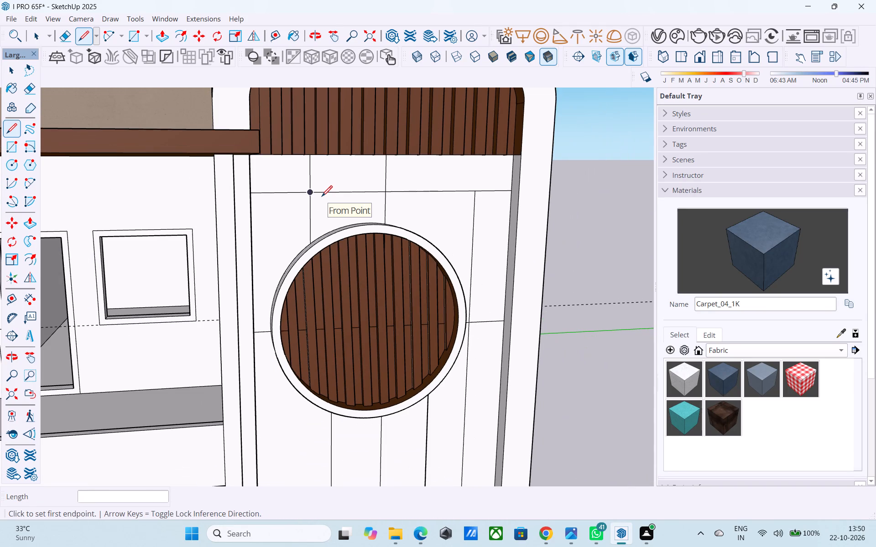
# Draw a vertical line about 2' 7" long from the lower circular window's lower-left edge down to the panel's bottom edge.
pyautogui.scroll(-3, 322, 197)
pyautogui.moveTo(338, 233); pyautogui.dragTo(332, 80, button='middle')
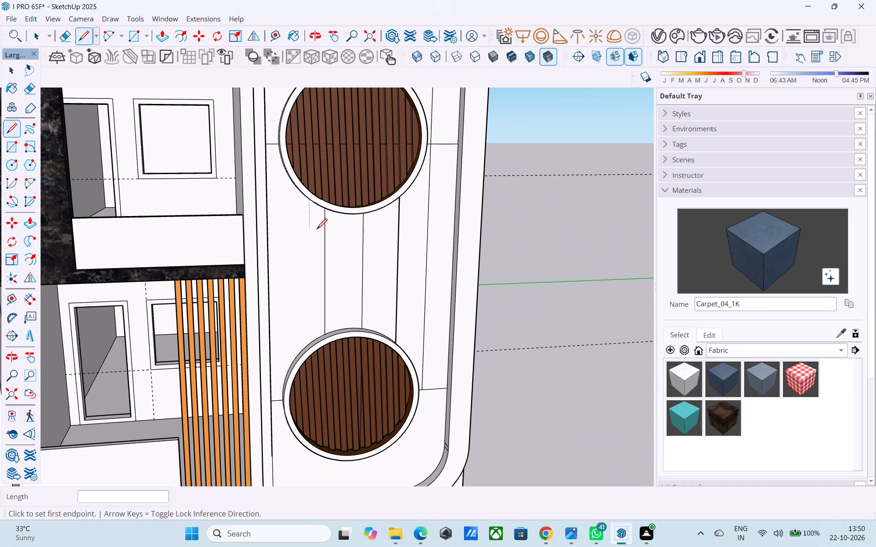
pyautogui.moveTo(344, 301); pyautogui.dragTo(337, 88, button='middle')
pyautogui.keyDown('shift'); pyautogui.moveTo(344, 275); pyautogui.dragTo(341, 217, button='middle'); pyautogui.keyUp('shift')
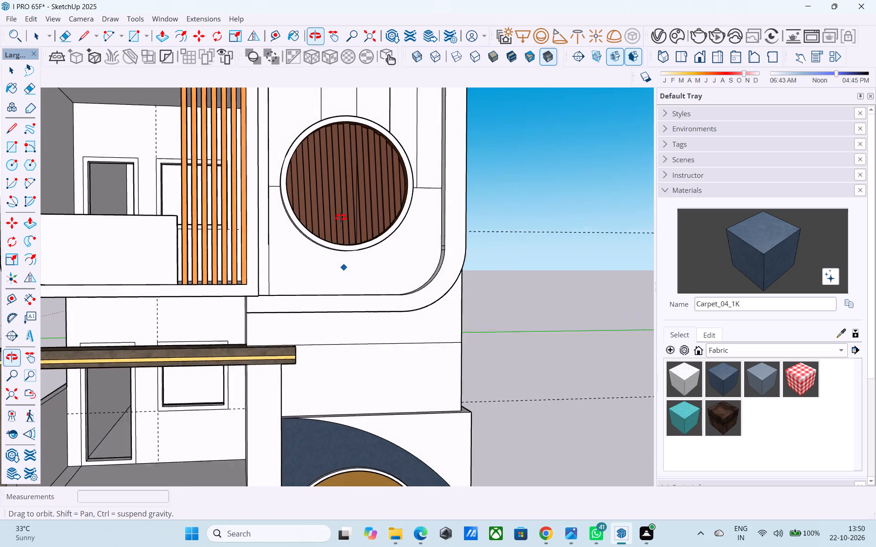
pyautogui.keyDown('shift'); pyautogui.moveTo(341, 217); pyautogui.dragTo(349, 167, button='middle'); pyautogui.keyUp('shift')
pyautogui.moveTo(314, 255); pyautogui.dragTo(334, 220, button='middle')
pyautogui.scroll(6, 337, 218)
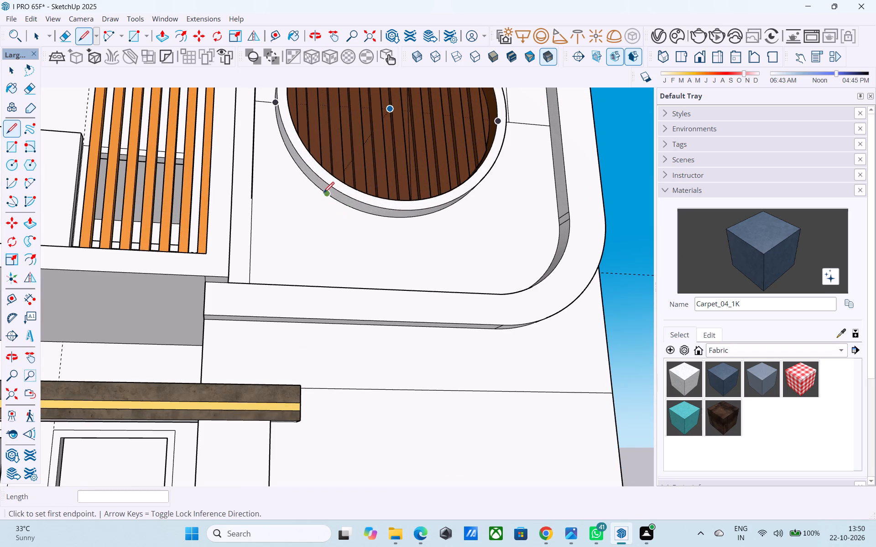
pyautogui.click(321, 192)
pyautogui.moveTo(338, 263); pyautogui.dragTo(316, 410, button='middle')
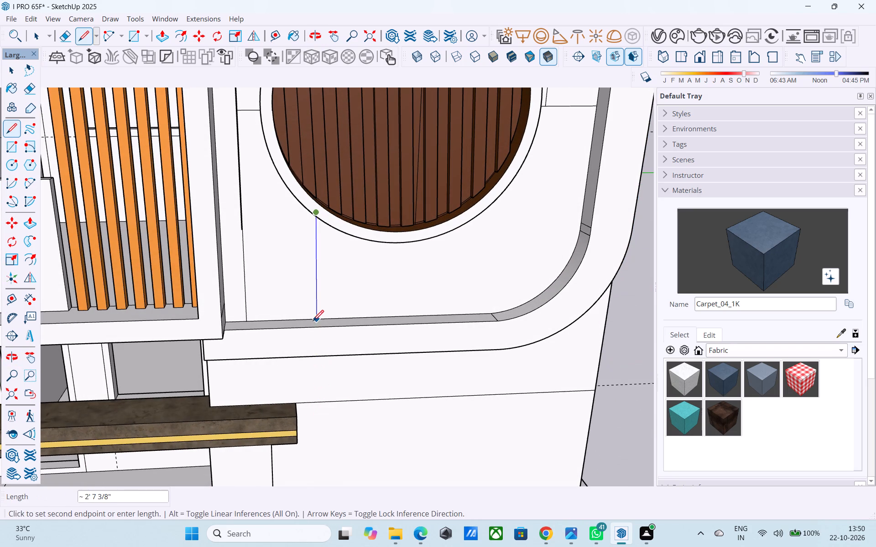
pyautogui.click(314, 320)
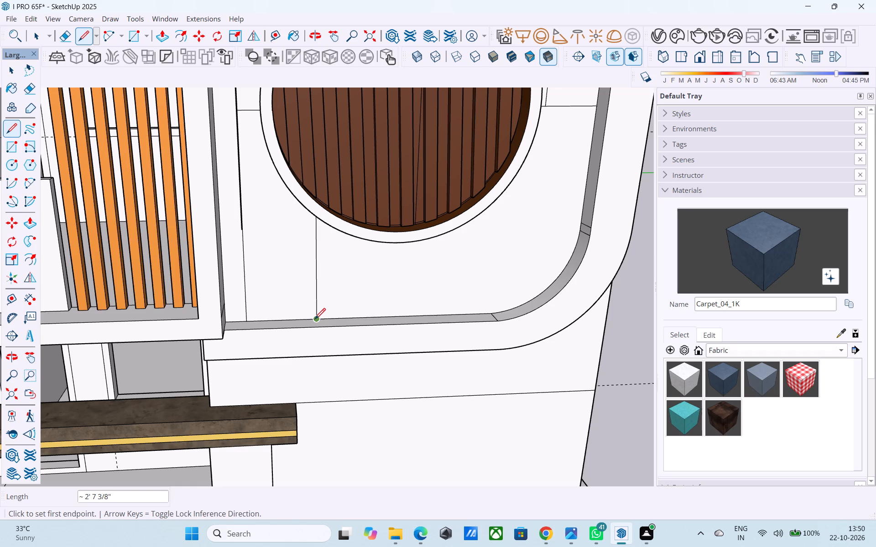
# Examine the lower part of the circular-window panel and the whole facade from several angles.
pyautogui.moveTo(383, 361); pyautogui.dragTo(399, 259, button='middle')
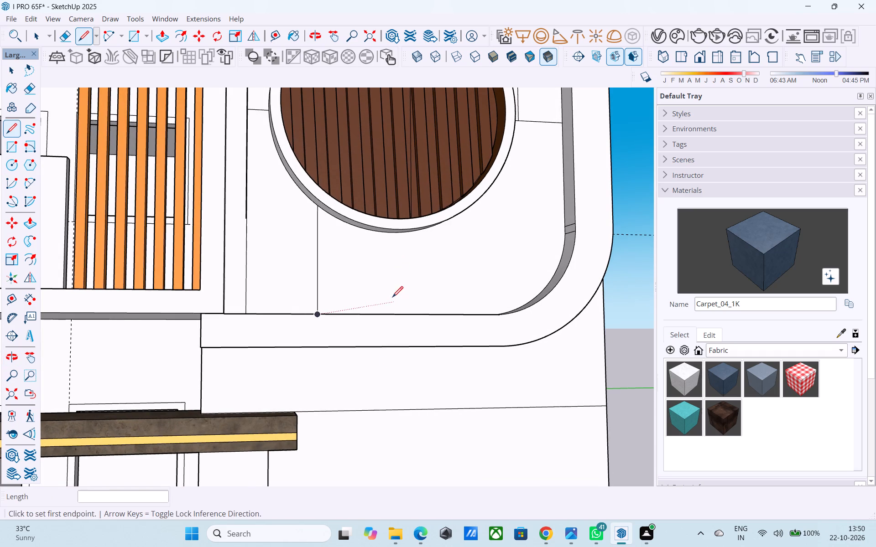
pyautogui.scroll(-1, 391, 310)
pyautogui.moveTo(391, 312); pyautogui.dragTo(401, 288, button='middle')
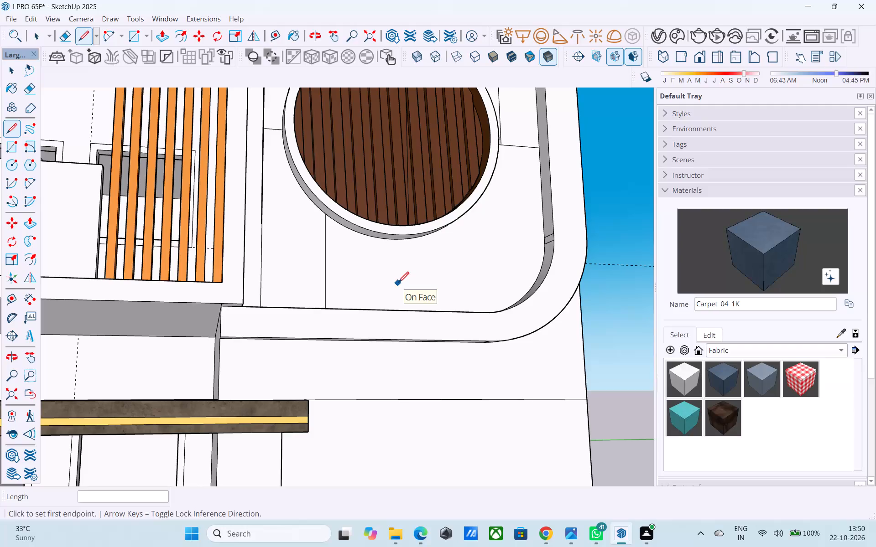
pyautogui.scroll(-4, 386, 348)
pyautogui.moveTo(385, 395); pyautogui.dragTo(364, 330, button='middle')
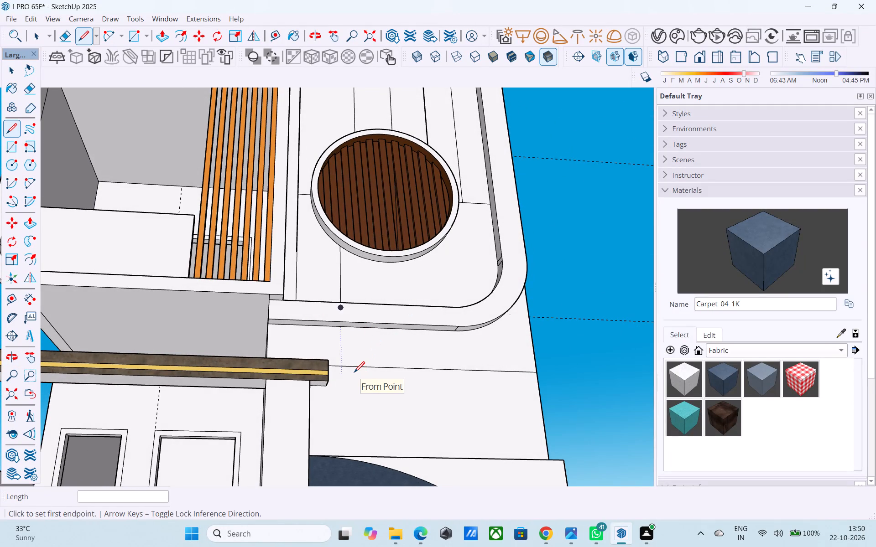
pyautogui.scroll(-3, 363, 397)
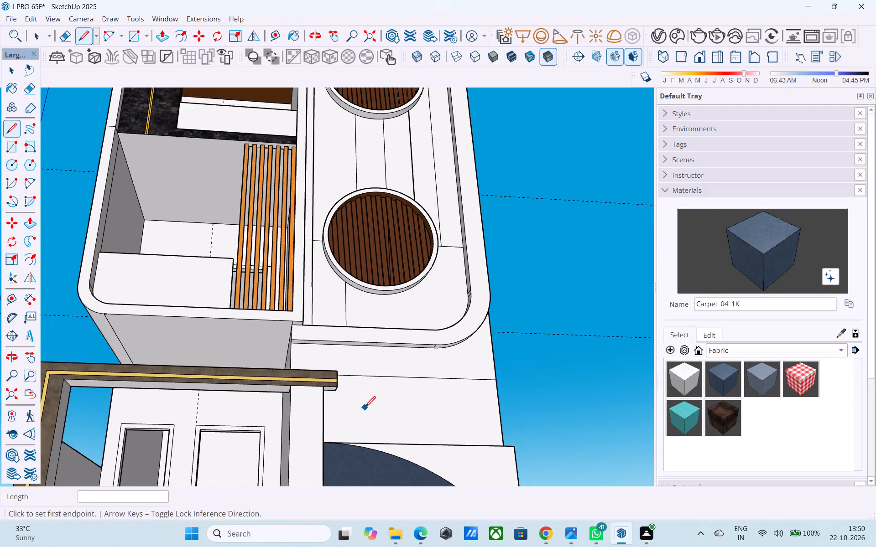
pyautogui.moveTo(365, 408); pyautogui.dragTo(345, 385, button='middle')
pyautogui.scroll(-4, 377, 392)
pyautogui.moveTo(376, 394); pyautogui.dragTo(370, 418, button='middle')
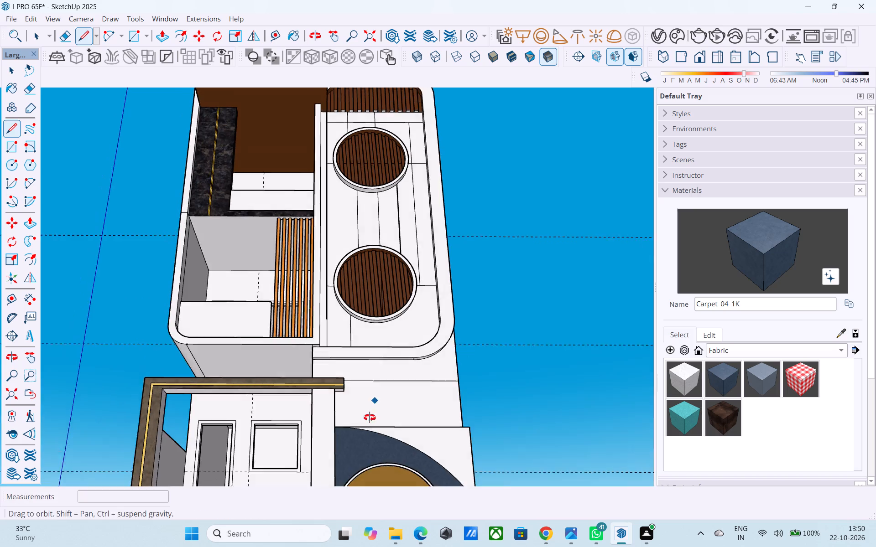
pyautogui.moveTo(370, 418); pyautogui.dragTo(365, 438, button='middle')
pyautogui.moveTo(365, 435); pyautogui.dragTo(393, 357, button='middle')
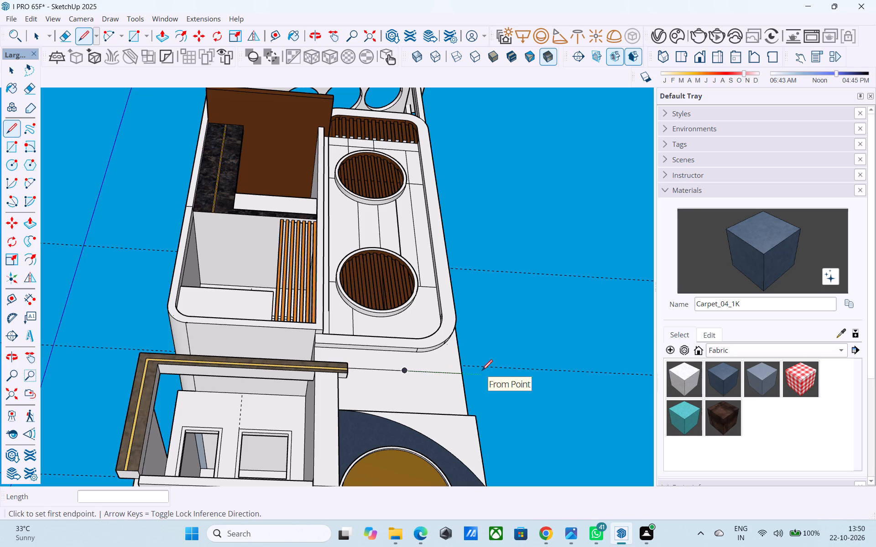
pyautogui.scroll(-5, 482, 372)
pyautogui.moveTo(480, 374); pyautogui.dragTo(472, 351, button='middle')
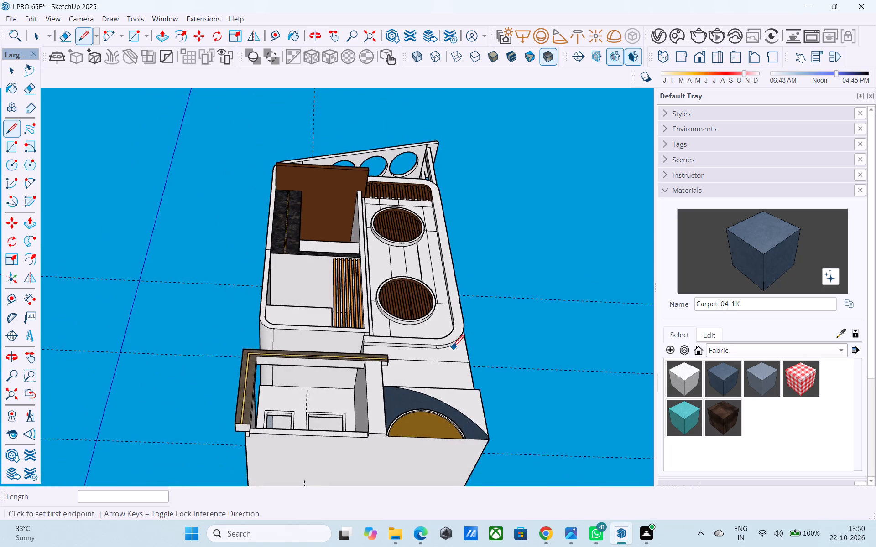
pyautogui.scroll(-1, 453, 347)
pyautogui.keyDown('shift'); pyautogui.moveTo(445, 352); pyautogui.dragTo(455, 346, button='middle'); pyautogui.keyUp('shift')
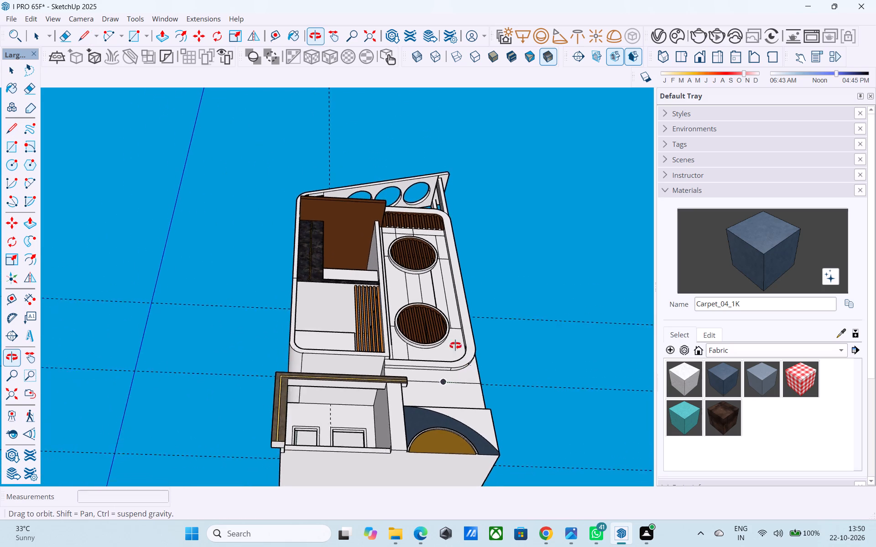
pyautogui.keyDown('shift'); pyautogui.moveTo(455, 346); pyautogui.dragTo(444, 299, button='middle'); pyautogui.keyUp('shift')
pyautogui.moveTo(444, 299); pyautogui.dragTo(425, 287, button='middle')
# Draw a vertical line about 2' 5" long from the lower circular window's lower-right edge down to the panel's bottom edge.
pyautogui.scroll(6, 425, 287)
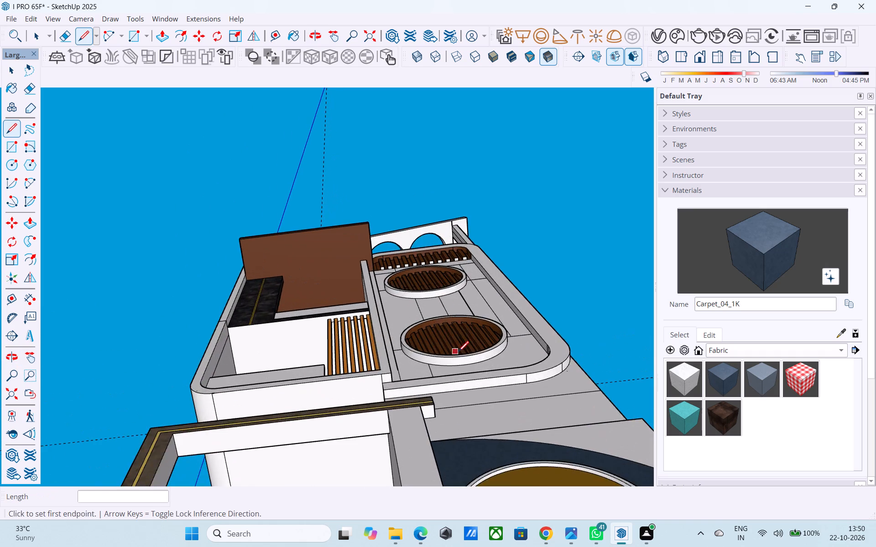
pyautogui.keyDown('shift'); pyautogui.moveTo(460, 386); pyautogui.dragTo(458, 371, button='middle'); pyautogui.keyUp('shift')
pyautogui.scroll(8, 458, 371)
pyautogui.moveTo(485, 326); pyautogui.dragTo(450, 326, button='middle')
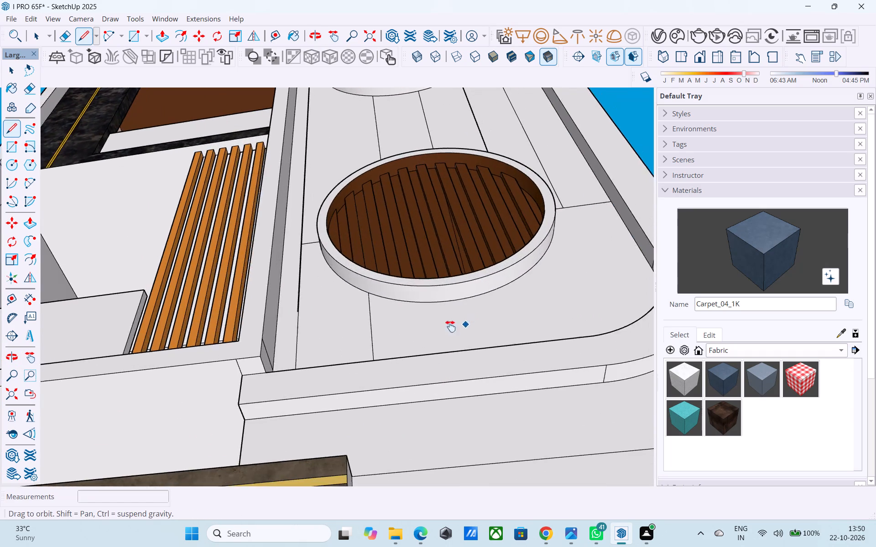
pyautogui.moveTo(450, 326); pyautogui.dragTo(345, 347, button='middle')
pyautogui.scroll(3, 398, 319)
pyautogui.click(414, 294)
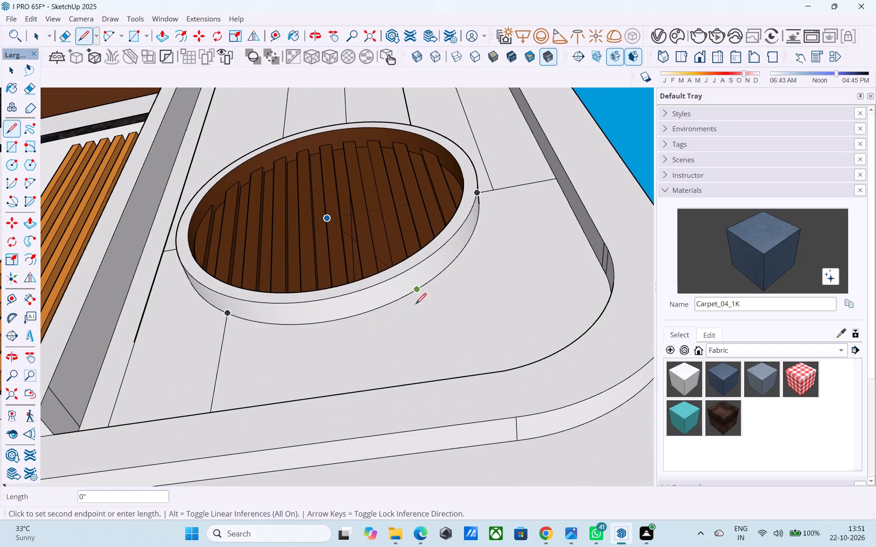
pyautogui.moveTo(417, 358); pyautogui.dragTo(449, 546, button='middle')
pyautogui.moveTo(454, 470); pyautogui.dragTo(448, 435, button='middle')
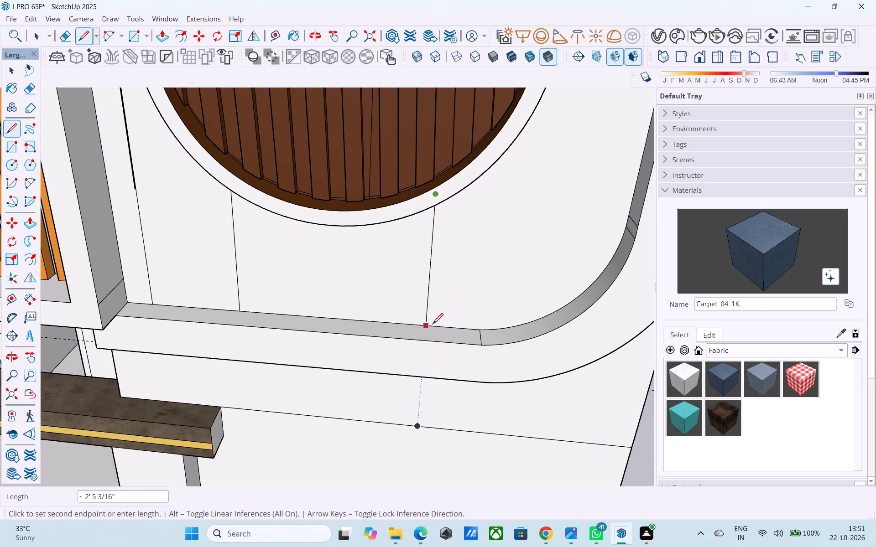
pyautogui.scroll(7, 438, 329)
pyautogui.moveTo(428, 314); pyautogui.dragTo(413, 388, button='middle')
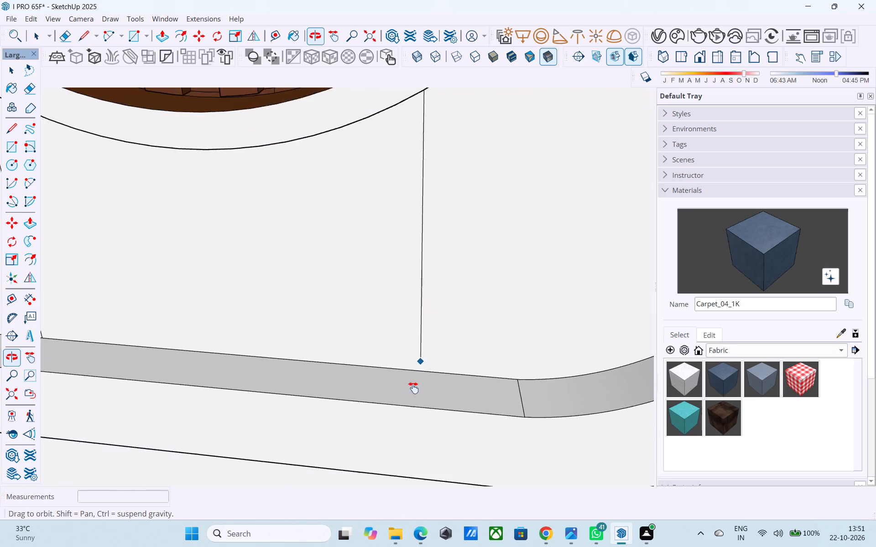
pyautogui.moveTo(413, 388); pyautogui.dragTo(296, 342, button='middle')
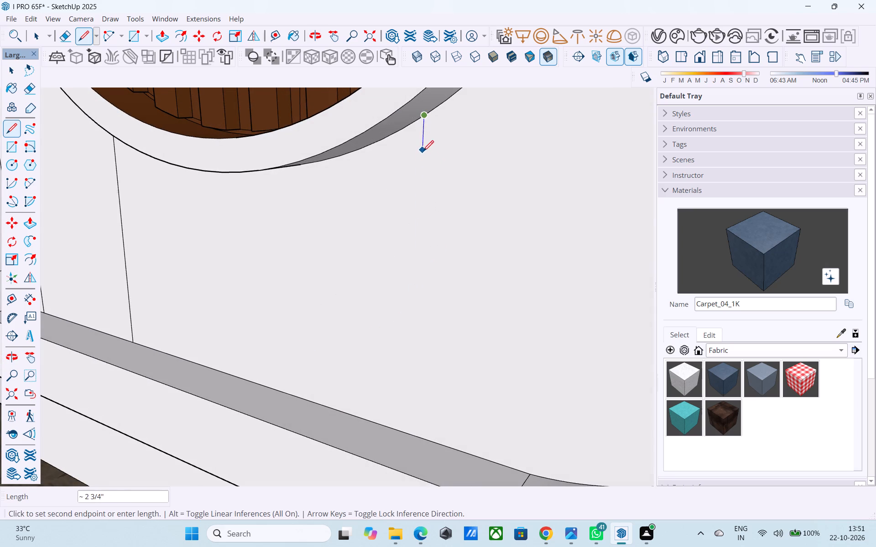
pyautogui.moveTo(414, 415); pyautogui.dragTo(415, 422)
pyautogui.click(410, 418)
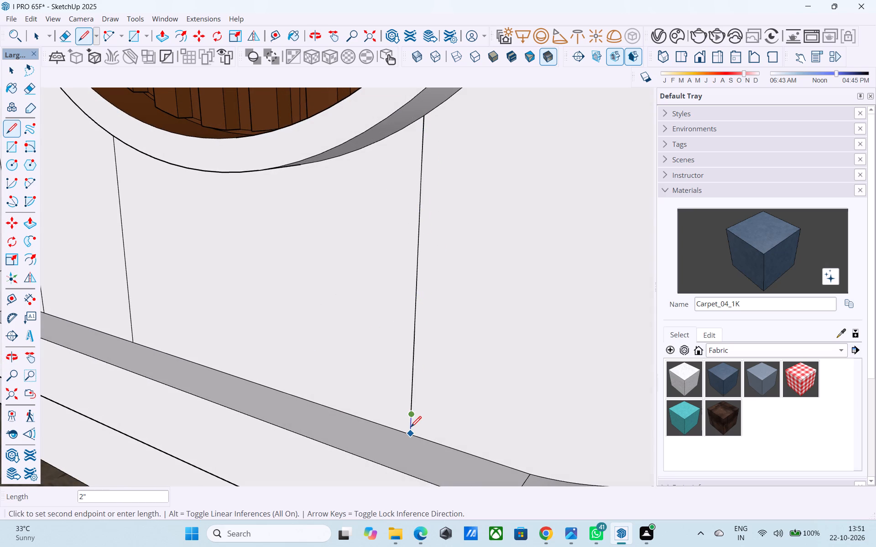
pyautogui.click(411, 431)
# Paint the panel sections directly below the wooden slats and around the top of the upper circular window with Denim_03_1K.
pyautogui.scroll(-10, 409, 409)
pyautogui.moveTo(407, 390); pyautogui.dragTo(465, 290, button='middle')
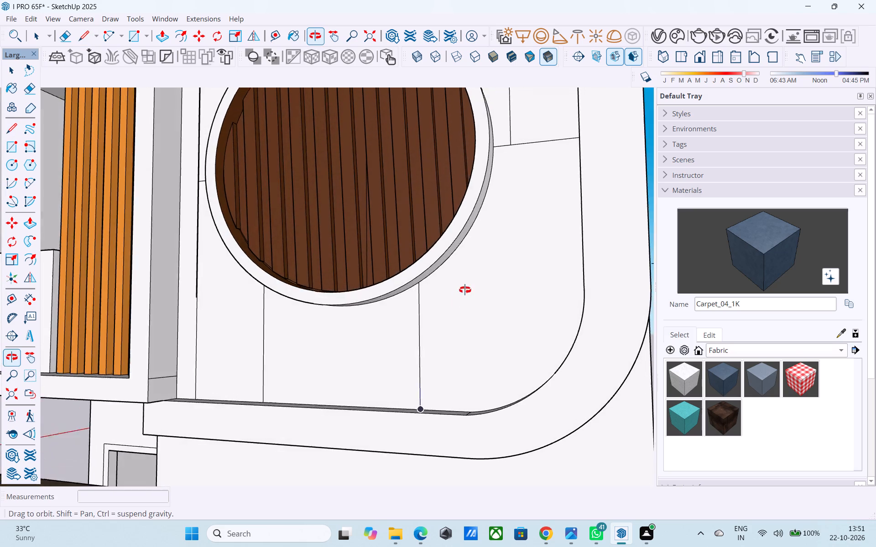
pyautogui.moveTo(465, 290); pyautogui.dragTo(465, 289, button='middle')
pyautogui.scroll(-11, 472, 279)
pyautogui.moveTo(454, 301); pyautogui.dragTo(483, 396, button='middle')
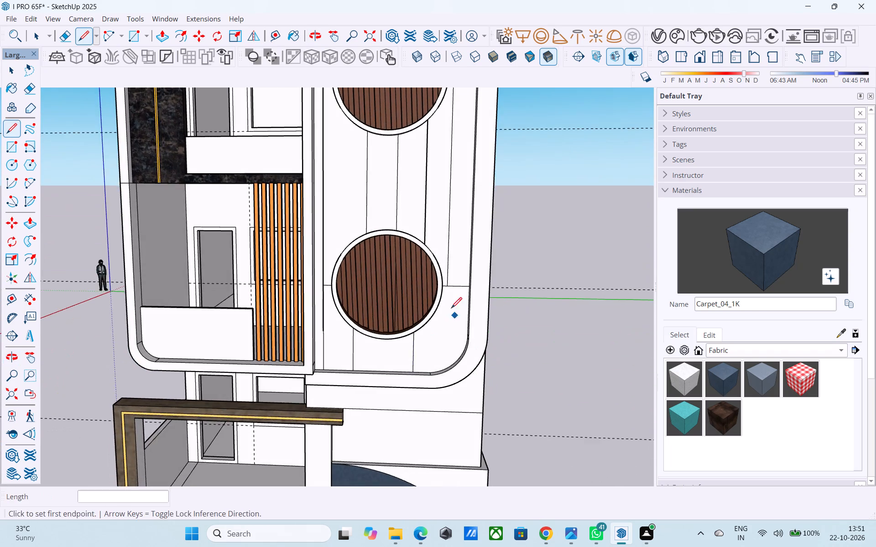
pyautogui.scroll(-3, 451, 309)
pyautogui.moveTo(448, 315); pyautogui.dragTo(428, 409, button='middle')
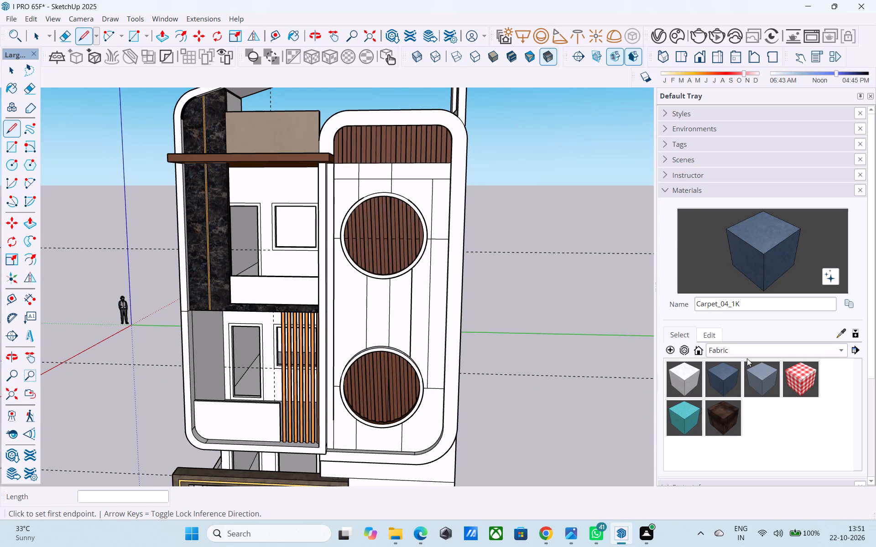
pyautogui.click(750, 381)
pyautogui.click(414, 193)
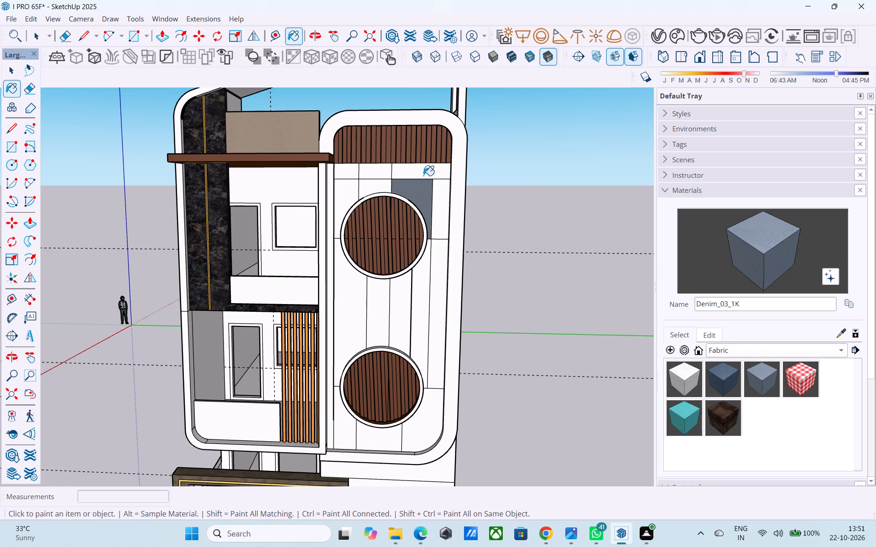
pyautogui.click(422, 175)
pyautogui.click(381, 178)
pyautogui.click(379, 186)
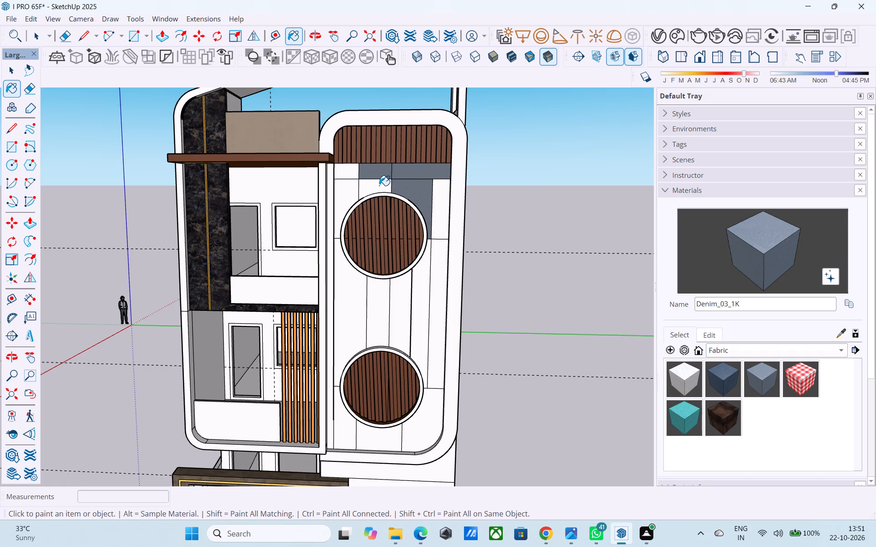
pyautogui.click(350, 171)
pyautogui.click(355, 193)
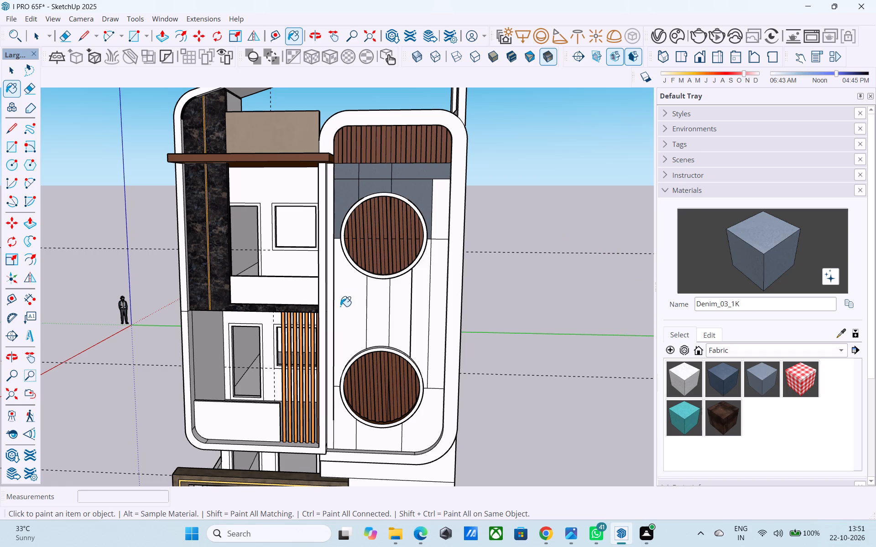
# Paint the sections between the two circular windows and the strips along the panel's right edge with Denim_03_1K.
pyautogui.click(339, 306)
pyautogui.click(389, 304)
pyautogui.click(396, 302)
pyautogui.click(416, 293)
pyautogui.click(446, 230)
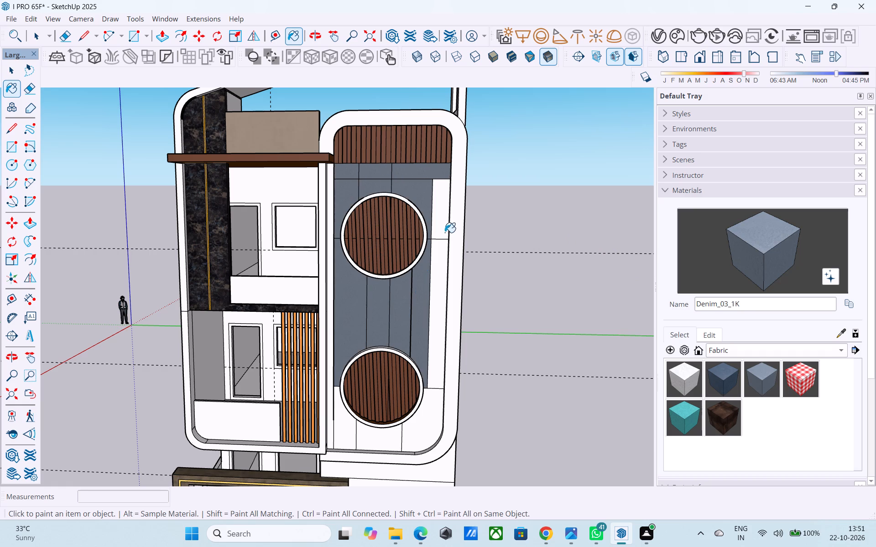
pyautogui.click(442, 257)
# Paint the remaining white sections beneath and beside the lower circular window with Denim_03_1K.
pyautogui.keyDown('shift'); pyautogui.moveTo(418, 337); pyautogui.dragTo(418, 227, button='middle'); pyautogui.keyUp('shift')
pyautogui.scroll(3, 370, 318)
pyautogui.click(366, 325)
pyautogui.click(343, 326)
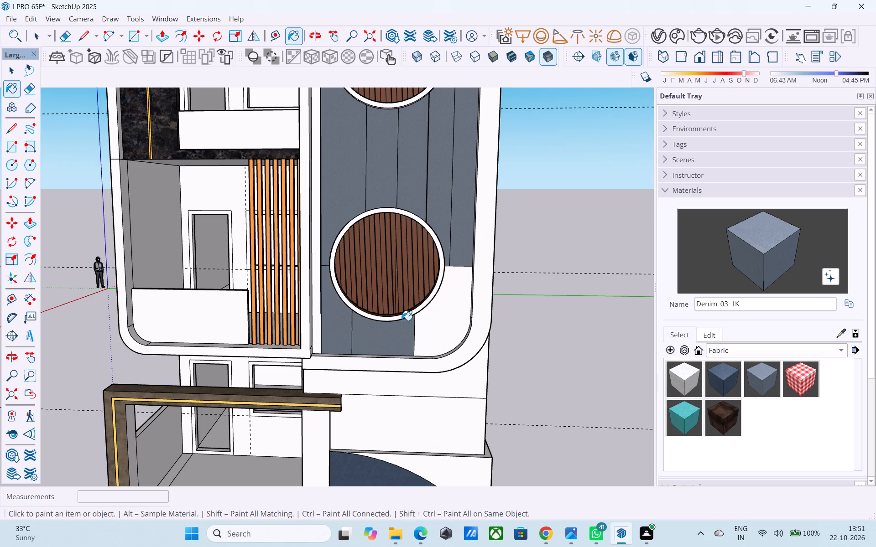
pyautogui.click(436, 316)
# Erase the vertical dividing line right of the centre line between the two circular windows.
pyautogui.scroll(-2, 434, 244)
pyautogui.moveTo(432, 245); pyautogui.dragTo(416, 360, button='middle')
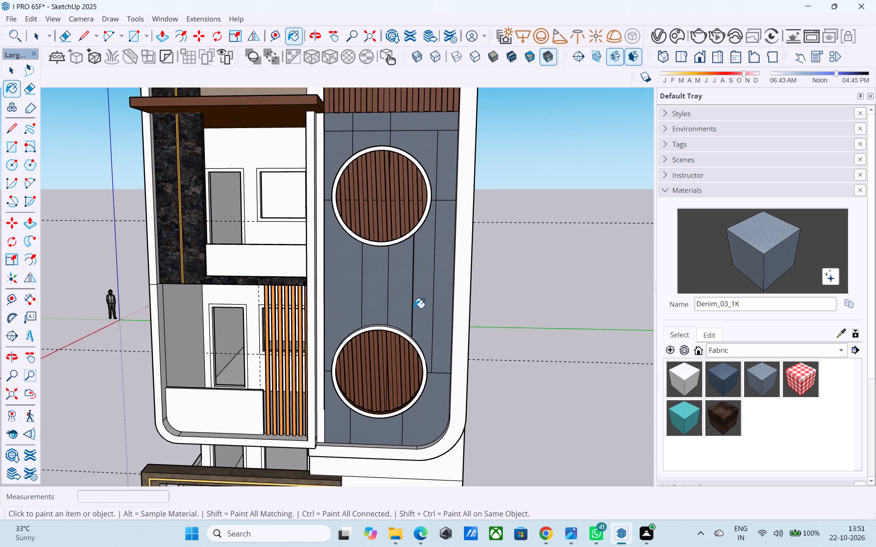
pyautogui.press('e')
pyautogui.scroll(3, 414, 308)
pyautogui.click(414, 307)
pyautogui.press('space')
# Erase the horizontal line segments crossing the left-hand wooden slats of the upper circular window.
pyautogui.scroll(-6, 412, 304)
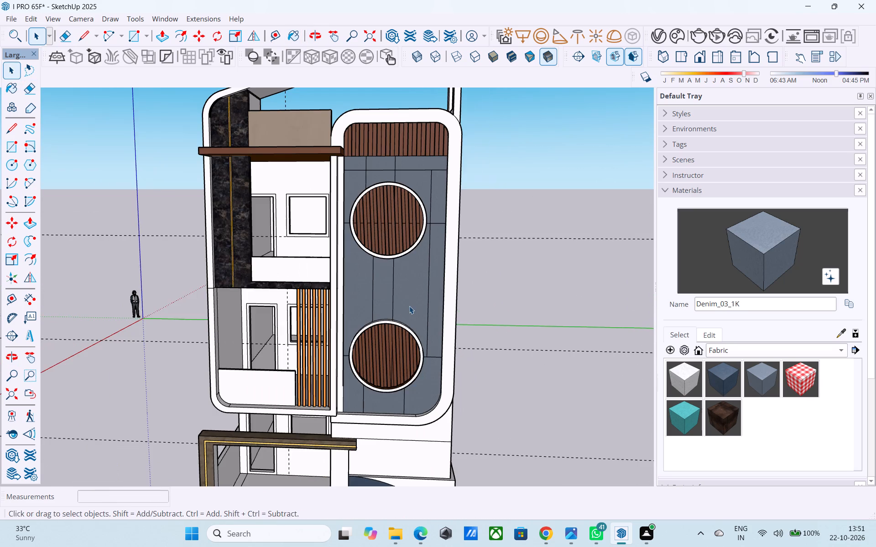
pyautogui.moveTo(407, 306); pyautogui.dragTo(493, 301, button='middle')
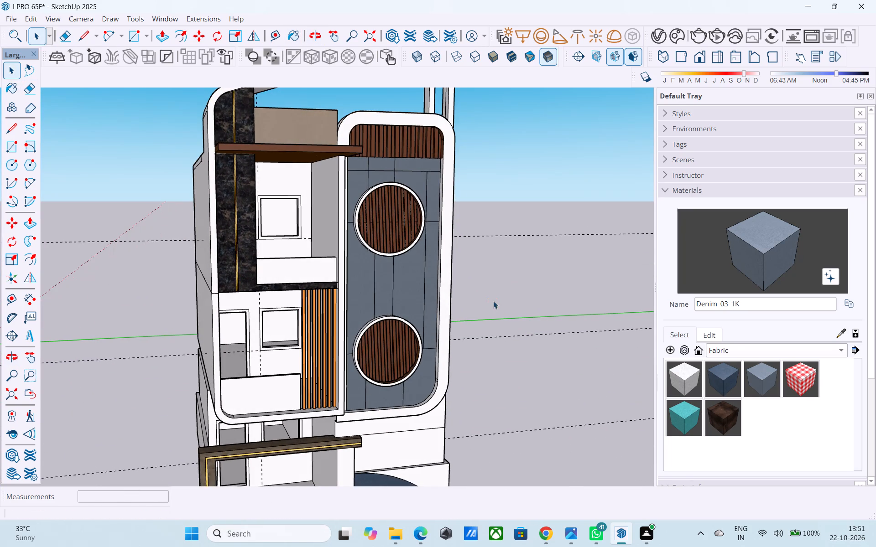
pyautogui.moveTo(459, 289); pyautogui.dragTo(407, 286, button='middle')
pyautogui.scroll(6, 365, 215)
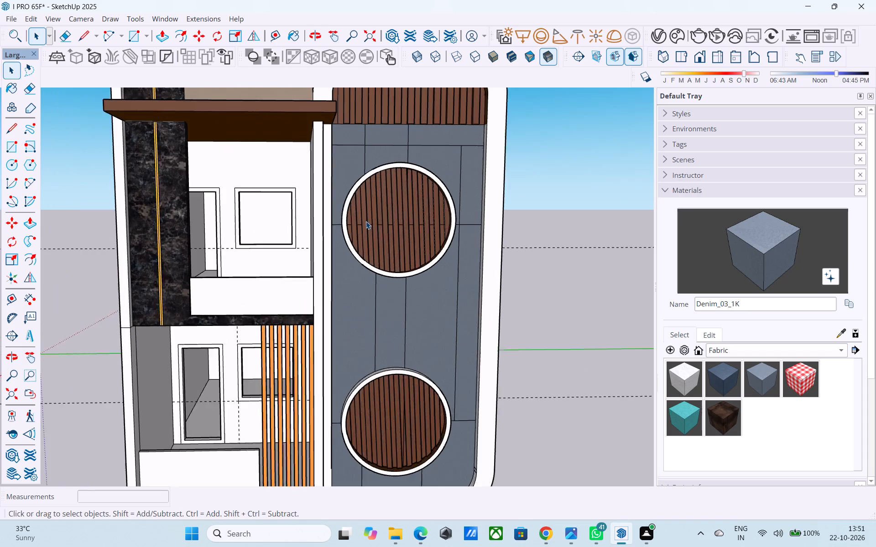
pyautogui.scroll(16, 366, 221)
pyautogui.moveTo(370, 228); pyautogui.dragTo(345, 358, button='middle')
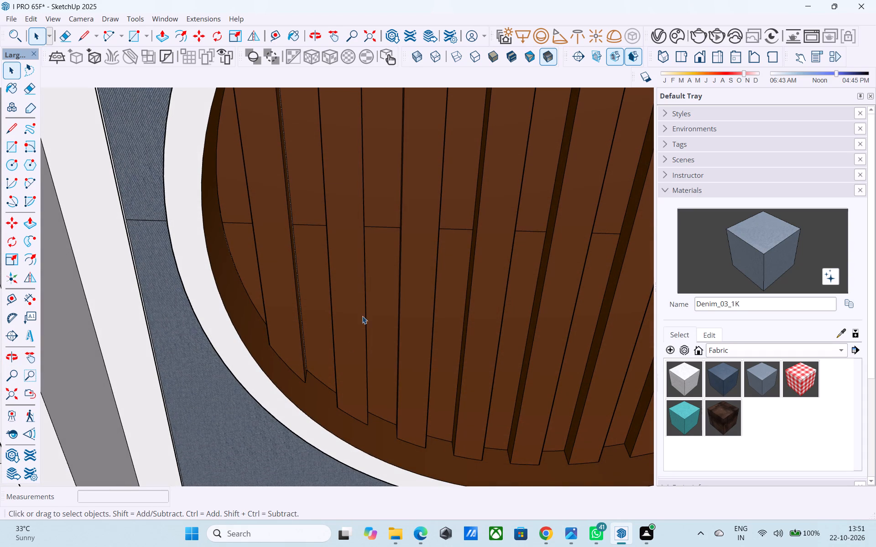
pyautogui.press('e')
pyautogui.click(313, 222)
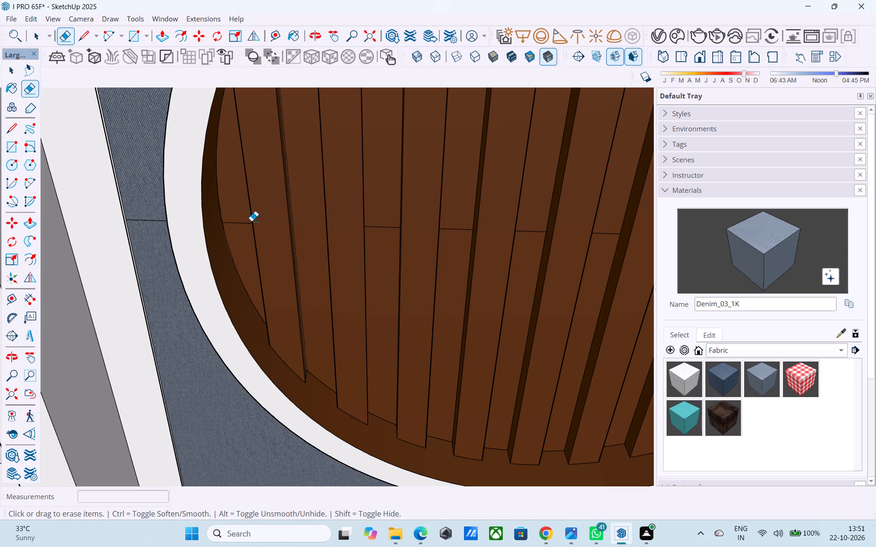
pyautogui.click(244, 221)
pyautogui.moveTo(374, 226); pyautogui.dragTo(376, 233)
pyautogui.moveTo(449, 223); pyautogui.dragTo(456, 246)
pyautogui.moveTo(531, 223); pyautogui.dragTo(536, 245)
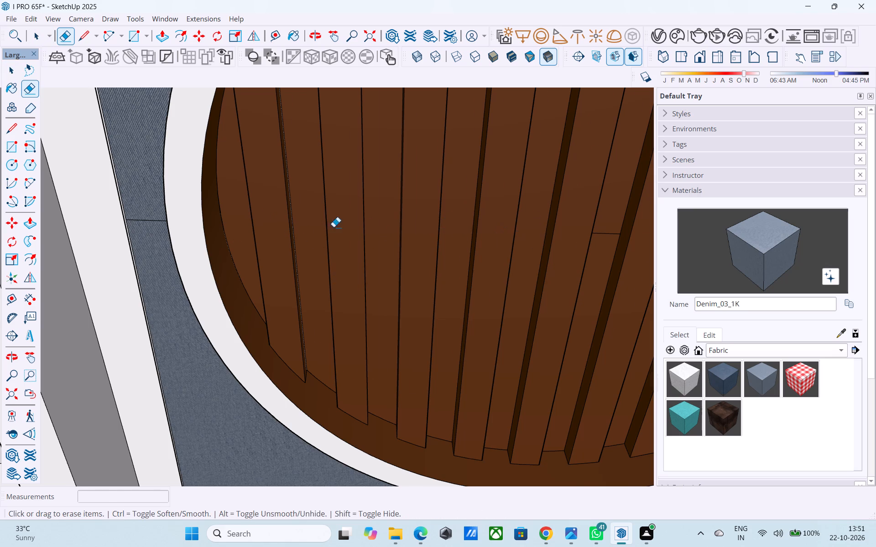
# Erase the remaining horizontal line segments crossing the right-hand wooden slats of the upper circular window.
pyautogui.scroll(-6, 328, 231)
pyautogui.scroll(6, 477, 235)
pyautogui.moveTo(480, 229); pyautogui.dragTo(480, 246)
pyautogui.scroll(-4, 228, 258)
pyautogui.moveTo(473, 249); pyautogui.dragTo(468, 262)
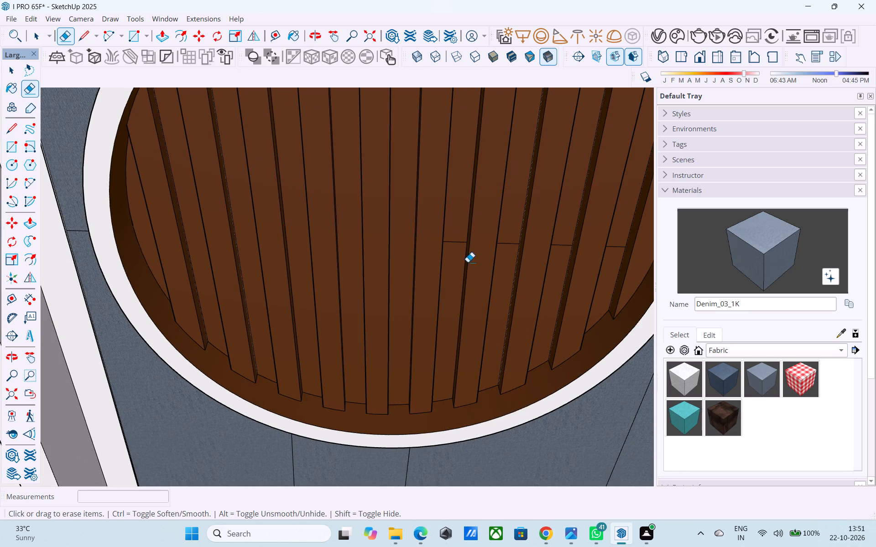
pyautogui.moveTo(468, 262); pyautogui.dragTo(470, 260)
pyautogui.scroll(-5, 252, 258)
pyautogui.scroll(9, 392, 252)
pyautogui.moveTo(369, 245); pyautogui.dragTo(368, 249)
pyautogui.moveTo(439, 236); pyautogui.dragTo(442, 252)
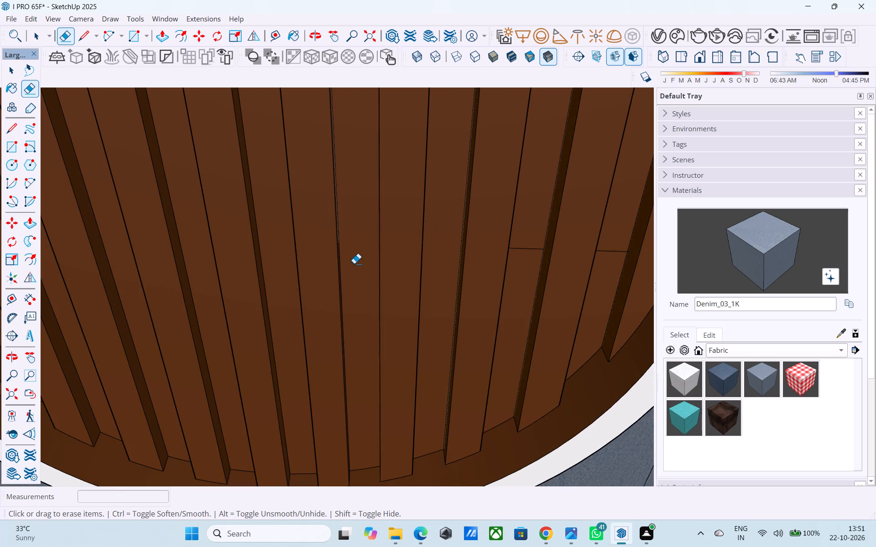
pyautogui.scroll(-5, 195, 246)
pyautogui.scroll(4, 402, 239)
pyautogui.moveTo(389, 248); pyautogui.dragTo(398, 267)
pyautogui.moveTo(477, 248); pyautogui.dragTo(482, 261)
# Inspect the upper circular window's slats for leftover lines, along with the whole front facade.
pyautogui.scroll(-5, 447, 258)
pyautogui.moveTo(394, 284); pyautogui.dragTo(437, 144, button='middle')
pyautogui.scroll(1, 433, 143)
pyautogui.scroll(-6, 433, 147)
pyautogui.scroll(1, 423, 207)
pyautogui.scroll(-4, 422, 212)
pyautogui.moveTo(359, 292); pyautogui.dragTo(372, 216, button='middle')
pyautogui.scroll(-2, 372, 212)
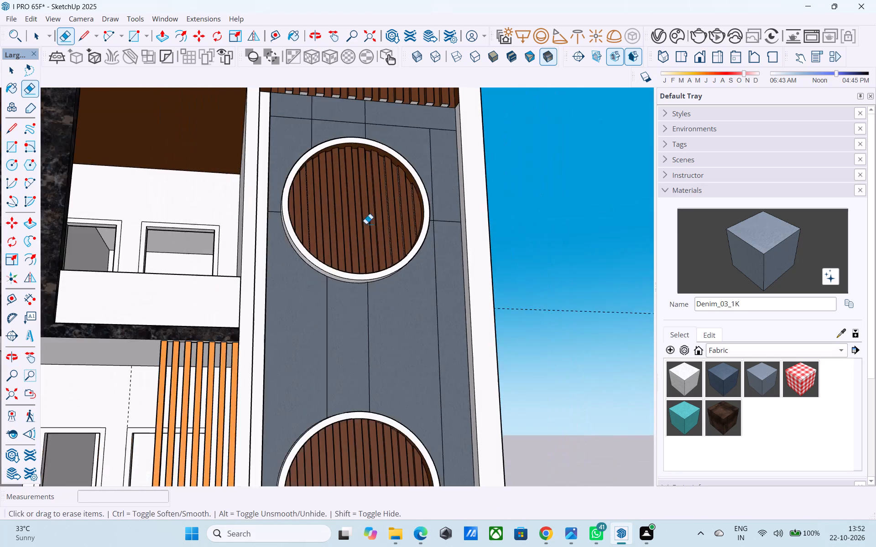
pyautogui.scroll(-13, 366, 224)
pyautogui.moveTo(371, 213); pyautogui.dragTo(329, 299, button='middle')
pyautogui.scroll(-1, 330, 299)
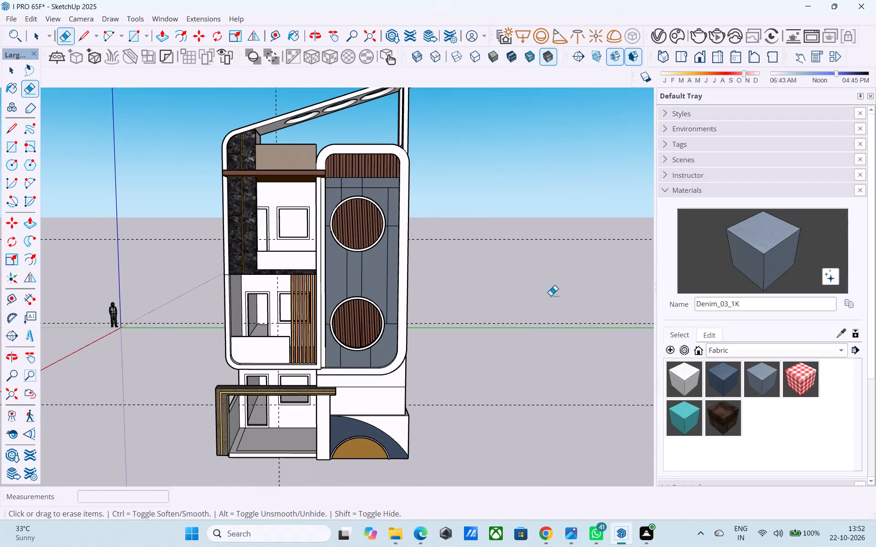
# Reapply Denim_03_1K to the circular-window panel and open the material's colour settings for editing.
pyautogui.click(711, 335)
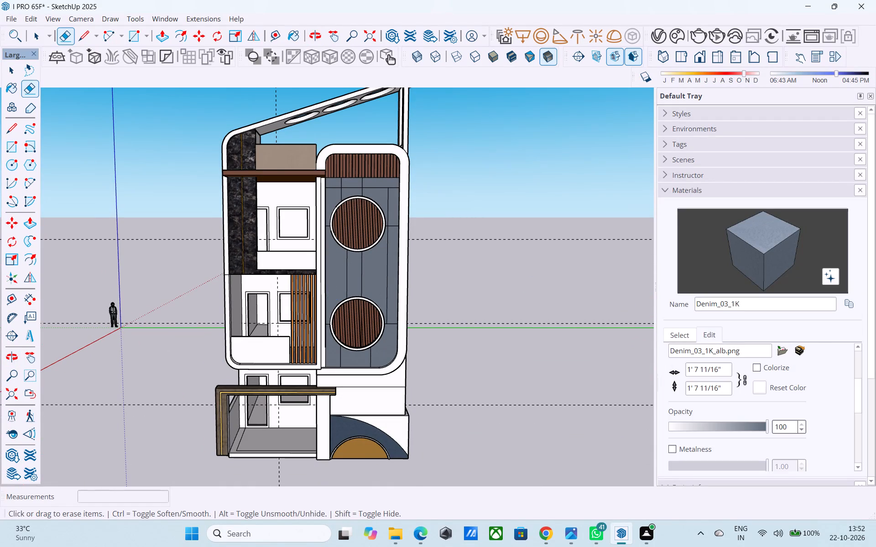
pyautogui.click(737, 268)
pyautogui.click(690, 334)
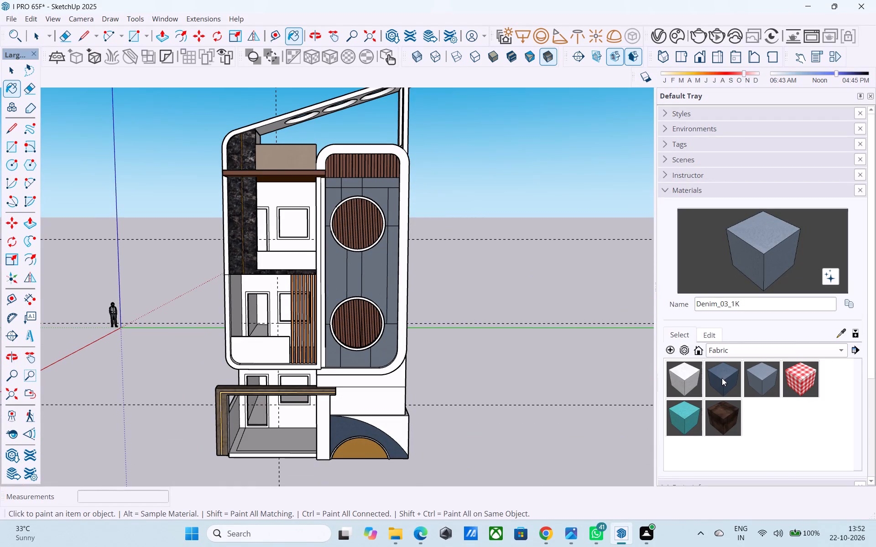
pyautogui.click(766, 375)
pyautogui.click(702, 333)
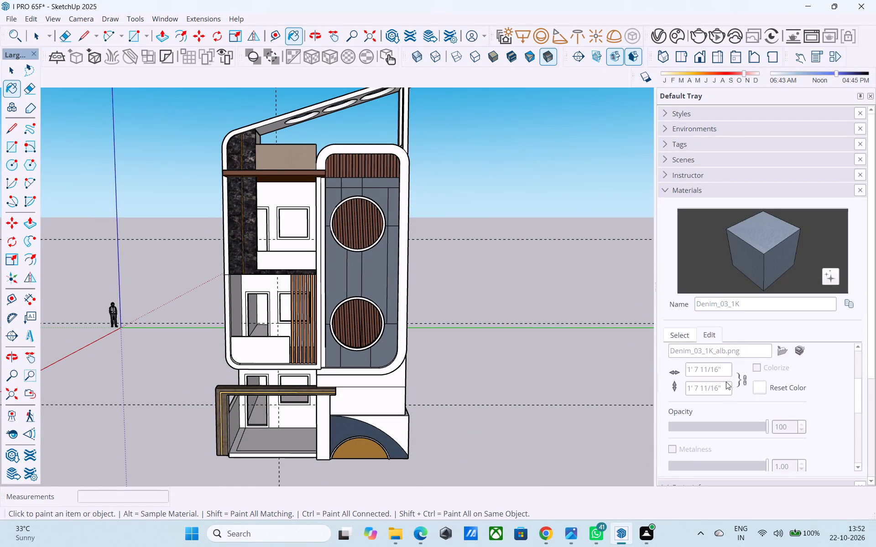
pyautogui.scroll(-7, 723, 371)
pyautogui.scroll(12, 722, 374)
pyautogui.click(747, 248)
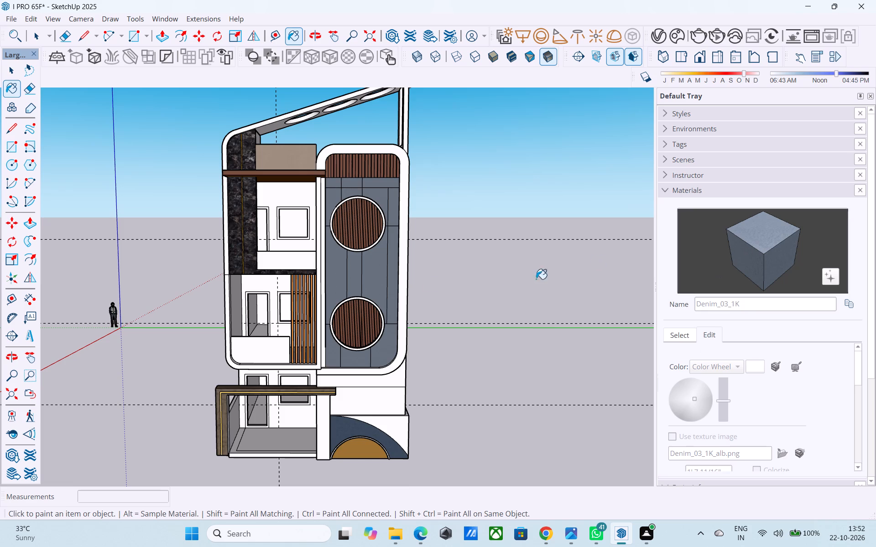
pyautogui.scroll(4, 415, 291)
pyautogui.click(337, 275)
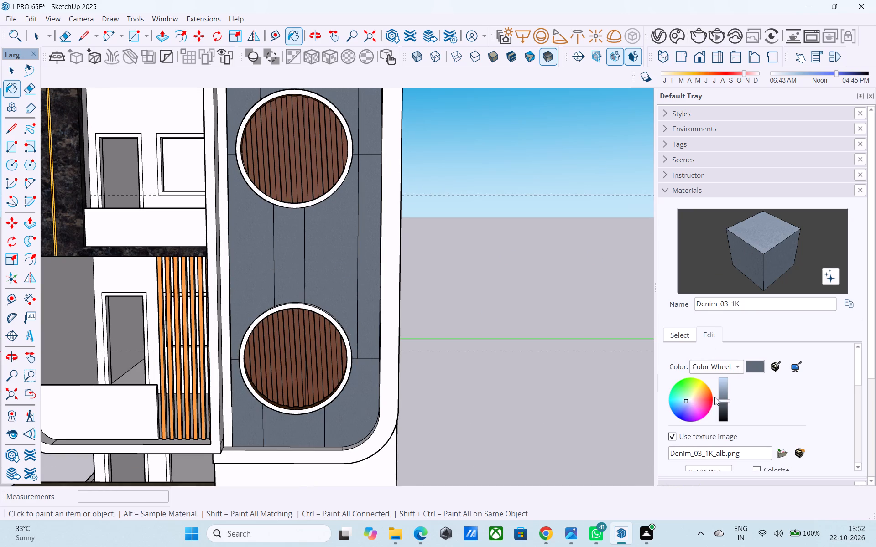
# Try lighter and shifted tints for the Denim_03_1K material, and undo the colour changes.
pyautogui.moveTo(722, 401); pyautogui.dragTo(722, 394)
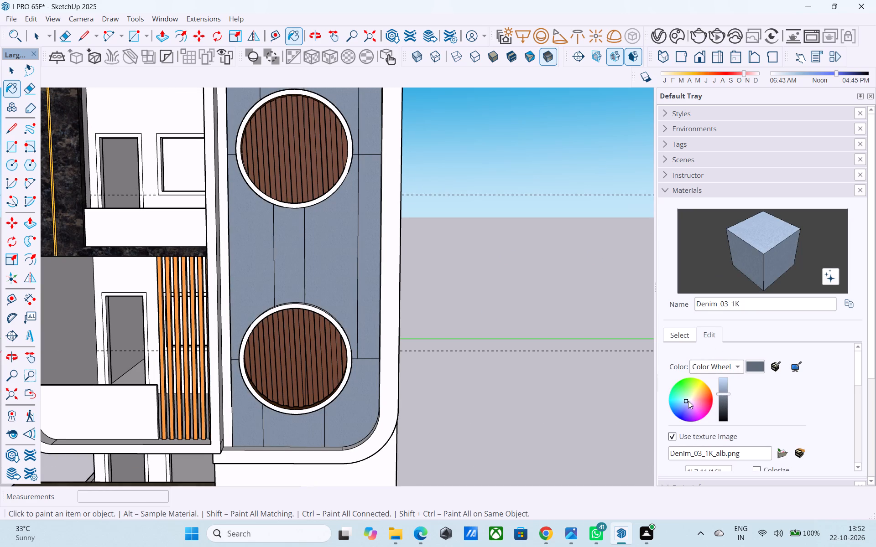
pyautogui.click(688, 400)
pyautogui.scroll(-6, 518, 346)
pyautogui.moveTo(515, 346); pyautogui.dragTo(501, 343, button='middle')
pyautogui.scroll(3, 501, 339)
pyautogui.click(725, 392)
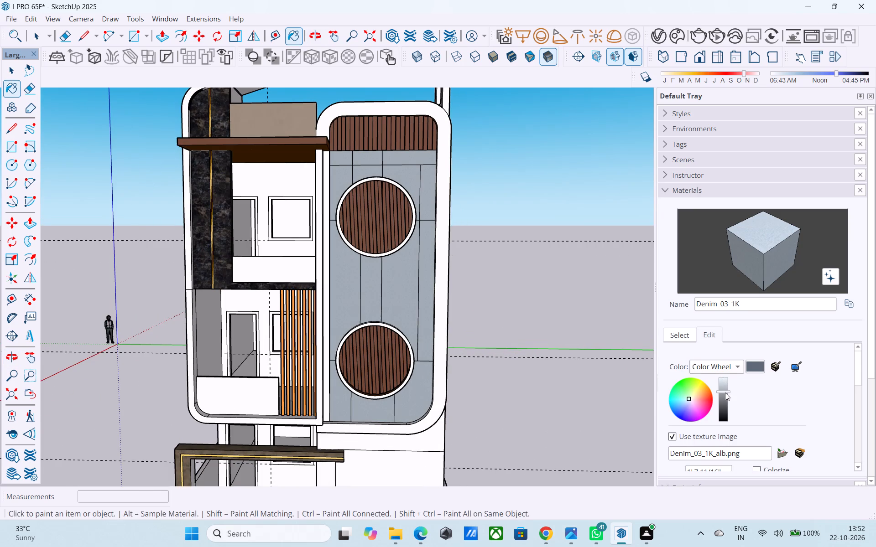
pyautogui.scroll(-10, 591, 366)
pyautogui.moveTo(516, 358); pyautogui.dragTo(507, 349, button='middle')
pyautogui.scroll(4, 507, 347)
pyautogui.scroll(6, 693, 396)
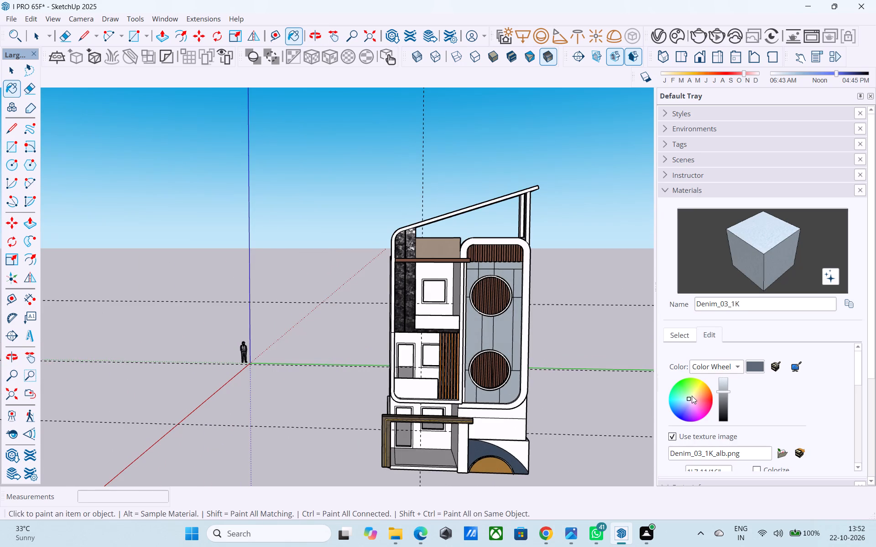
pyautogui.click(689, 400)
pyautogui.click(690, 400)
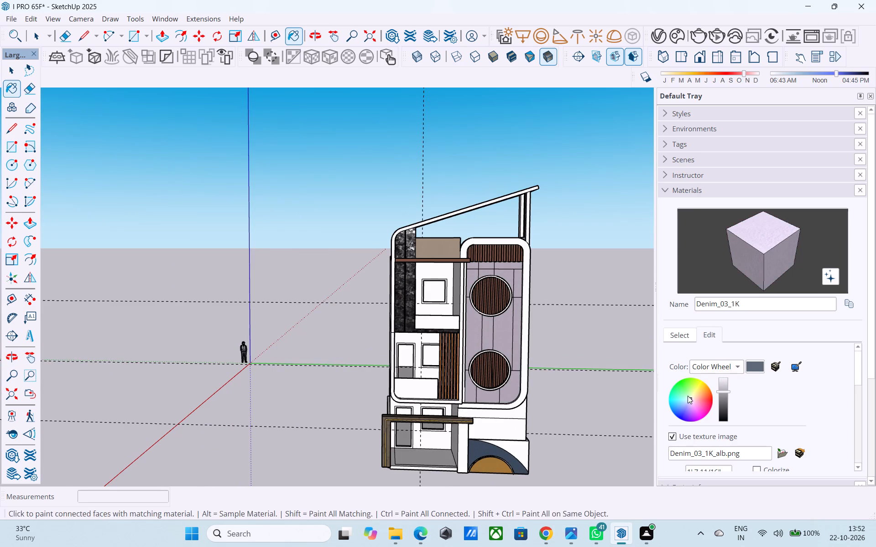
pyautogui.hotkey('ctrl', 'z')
# Change the Denim_03_1K colour on the circular-window panel to a lighter, more neutral grey.
pyautogui.scroll(-5, 453, 289)
pyautogui.scroll(9, 511, 315)
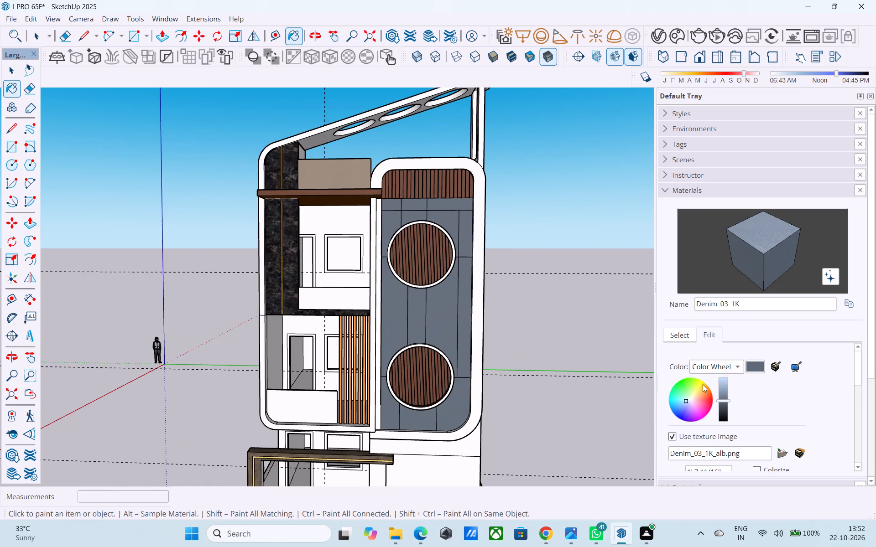
pyautogui.click(689, 399)
pyautogui.moveTo(720, 399); pyautogui.dragTo(719, 394)
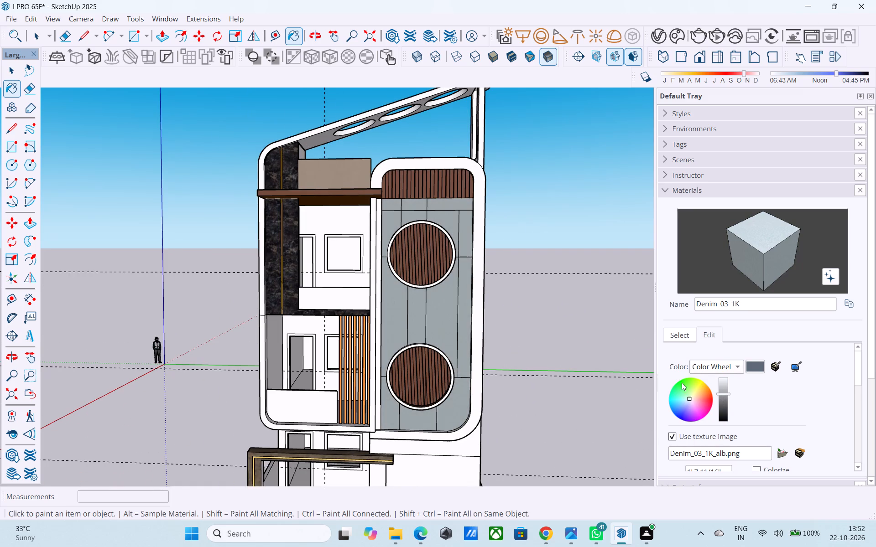
# Save the model, purging its unused items.
pyautogui.scroll(-6, 593, 336)
pyautogui.moveTo(577, 339); pyautogui.dragTo(396, 309, button='middle')
pyautogui.hotkey('ctrl', 's')
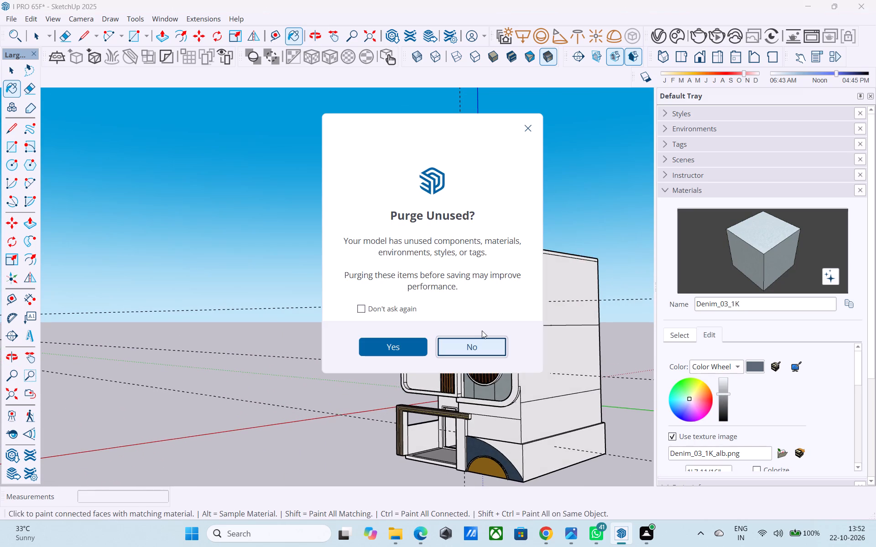
pyautogui.click(407, 346)
# Paint the front face of the sloping roof slab and its curved side frame with the solid colour E01_Mint_Frost.
pyautogui.scroll(-4, 553, 320)
pyautogui.moveTo(553, 320); pyautogui.dragTo(643, 348, button='middle')
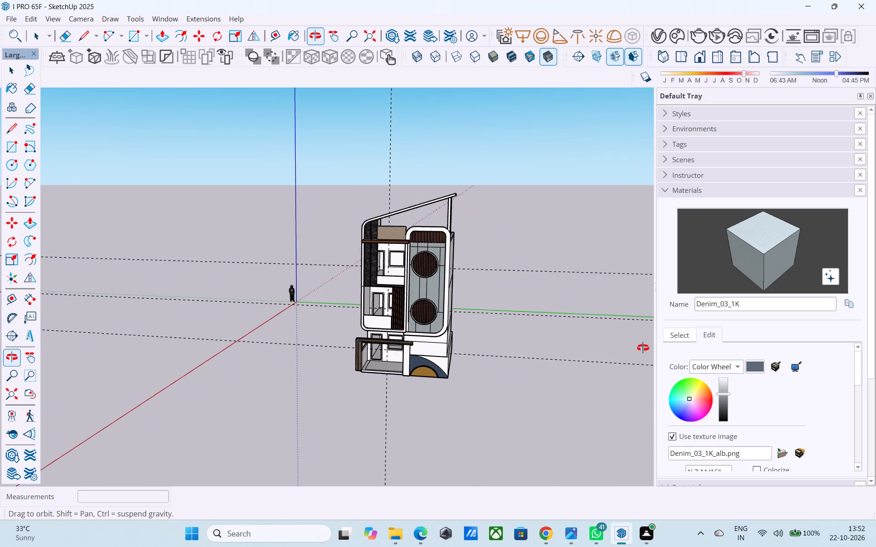
pyautogui.moveTo(643, 348); pyautogui.dragTo(639, 348, button='middle')
pyautogui.keyDown('shift'); pyautogui.moveTo(527, 357); pyautogui.dragTo(563, 373, button='middle'); pyautogui.keyUp('shift')
pyautogui.scroll(-2, 525, 302)
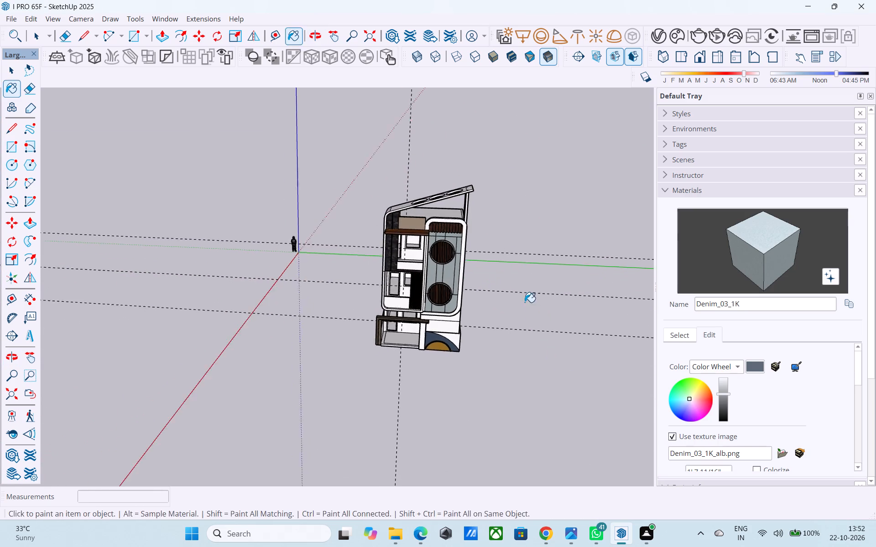
pyautogui.scroll(-1, 525, 302)
pyautogui.moveTo(524, 303); pyautogui.dragTo(547, 387, button='middle')
pyautogui.click(687, 339)
pyautogui.click(733, 351)
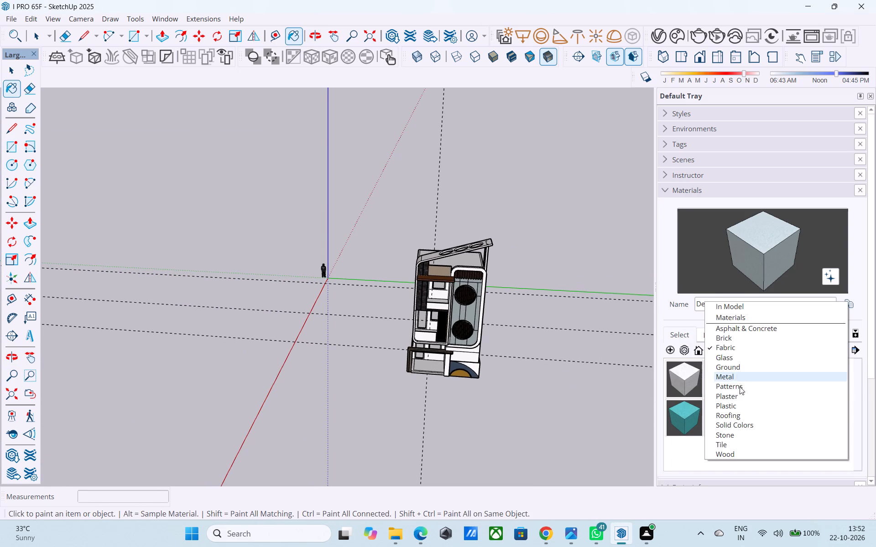
pyautogui.click(743, 424)
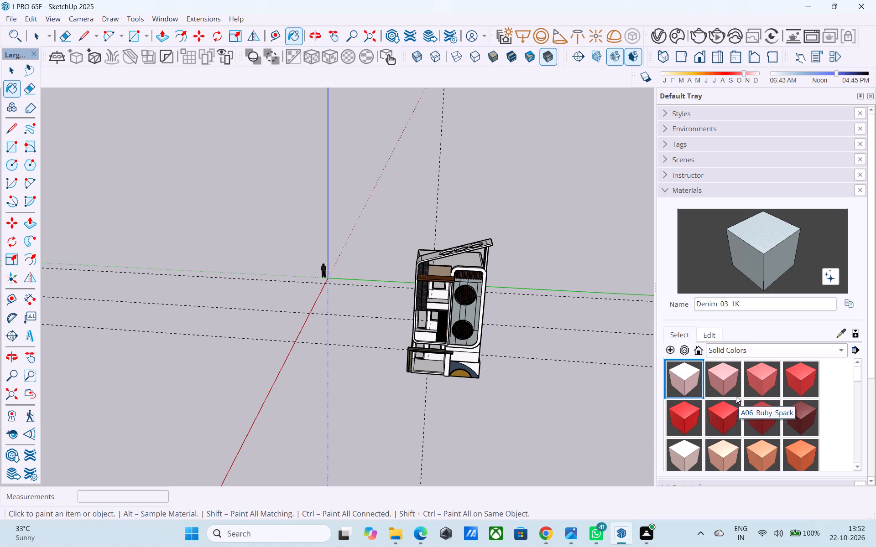
pyautogui.scroll(-5, 735, 396)
pyautogui.scroll(-5, 748, 442)
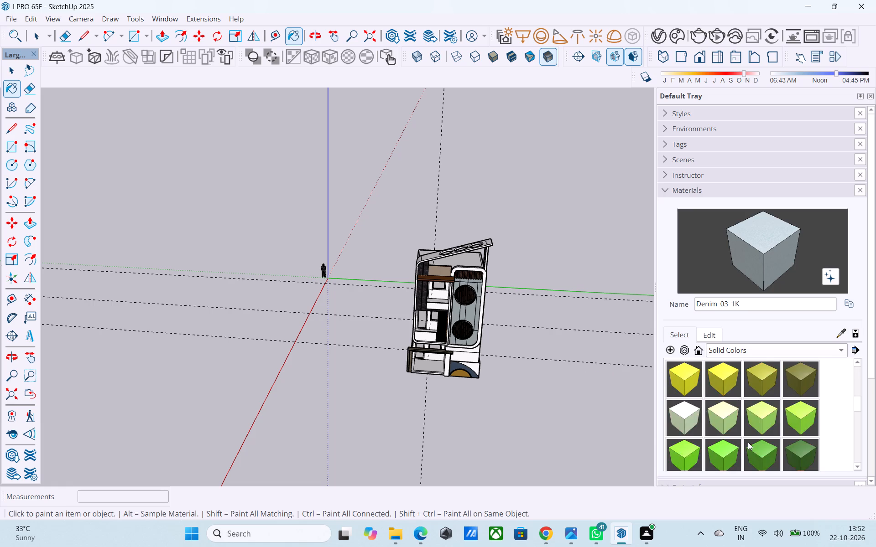
pyautogui.scroll(3, 748, 442)
pyautogui.scroll(-1, 747, 442)
pyautogui.click(667, 432)
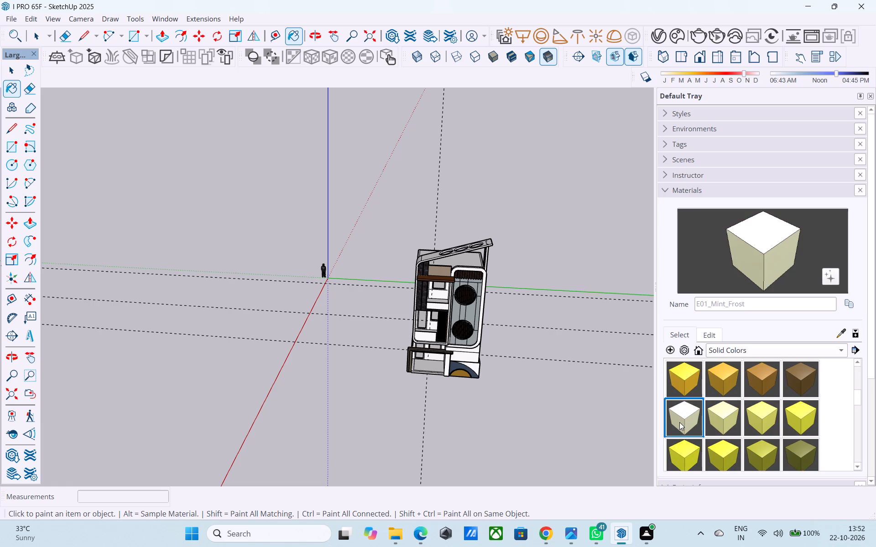
pyautogui.moveTo(451, 322); pyautogui.dragTo(441, 296, button='middle')
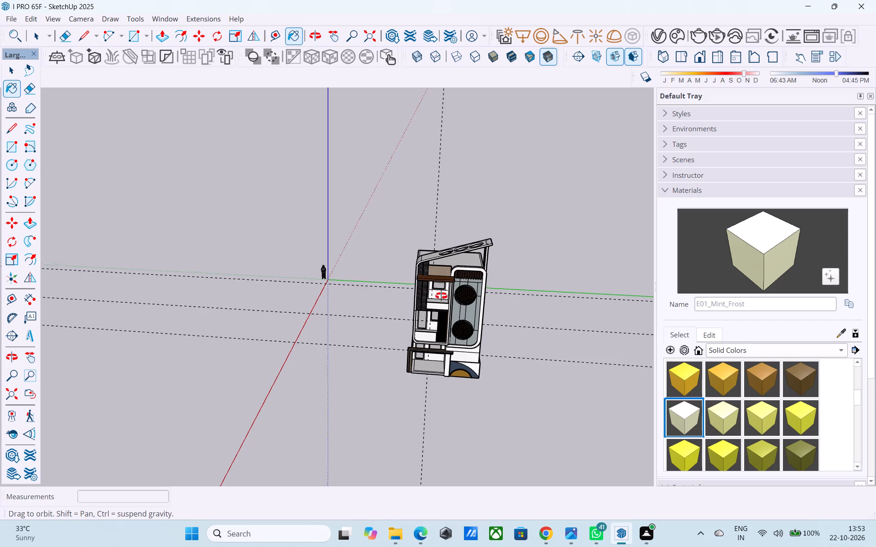
pyautogui.moveTo(441, 296); pyautogui.dragTo(438, 218, button='middle')
pyautogui.scroll(14, 469, 237)
pyautogui.moveTo(450, 248); pyautogui.dragTo(394, 244, button='middle')
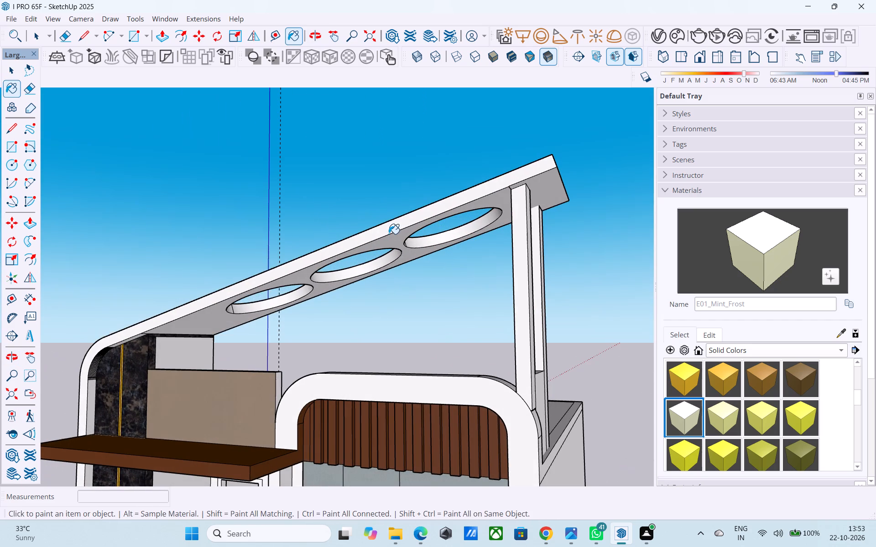
pyautogui.click(389, 234)
pyautogui.click(396, 238)
pyautogui.click(391, 229)
# Paint the high-end and rear edge faces of the sloping roof slab with the solid colour E01_Mint_Frost.
pyautogui.scroll(-2, 393, 232)
pyautogui.moveTo(394, 233); pyautogui.dragTo(528, 254, button='middle')
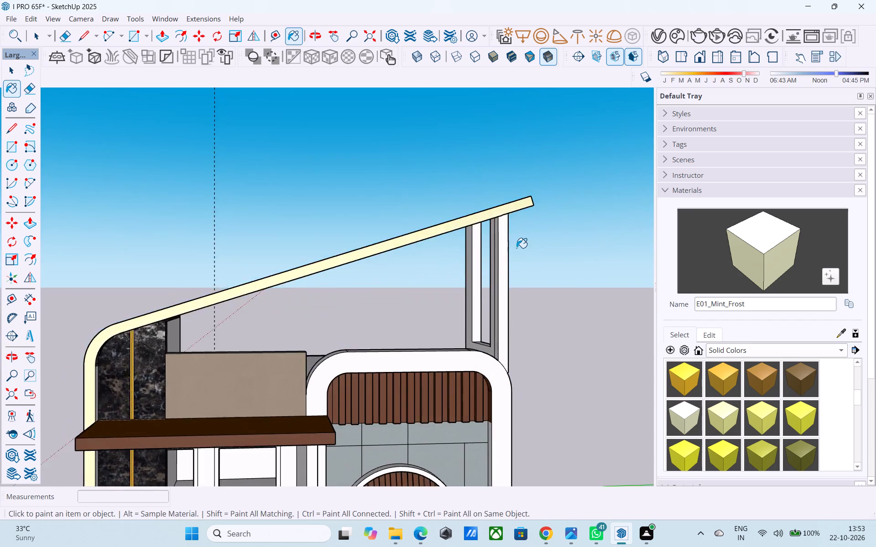
pyautogui.scroll(-10, 512, 248)
pyautogui.moveTo(435, 273); pyautogui.dragTo(310, 284, button='middle')
pyautogui.moveTo(457, 262); pyautogui.dragTo(365, 275, button='middle')
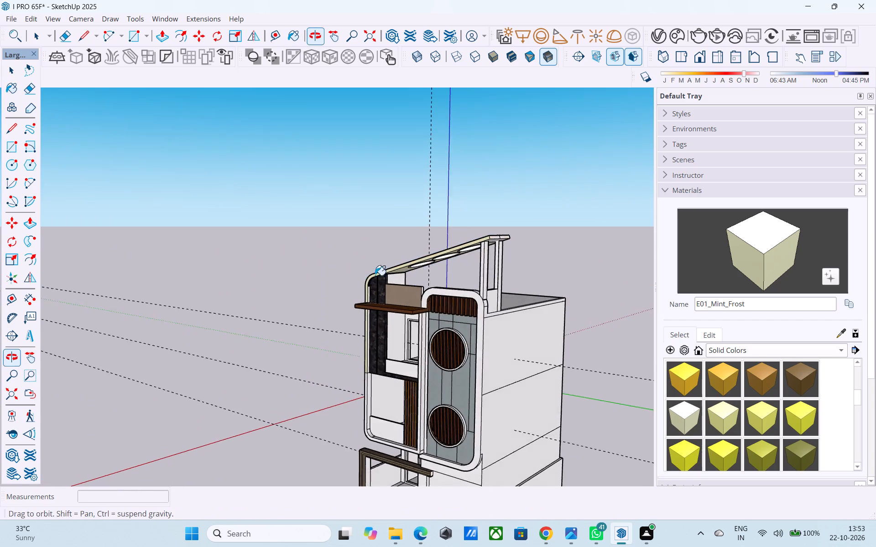
pyautogui.moveTo(442, 264); pyautogui.dragTo(301, 287, button='middle')
pyautogui.moveTo(477, 267); pyautogui.dragTo(346, 295, button='middle')
pyautogui.scroll(5, 378, 306)
pyautogui.moveTo(481, 245); pyautogui.dragTo(456, 245)
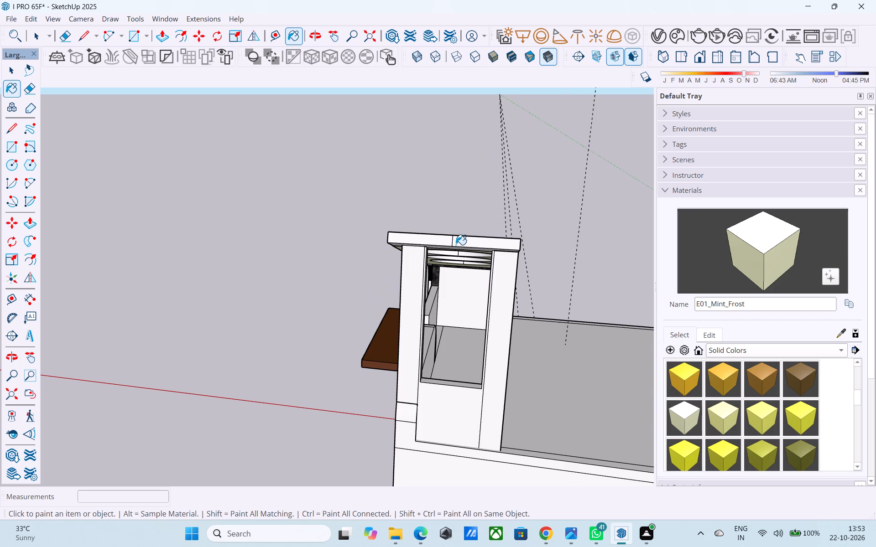
pyautogui.moveTo(456, 245); pyautogui.dragTo(471, 245)
pyautogui.click(417, 243)
pyautogui.moveTo(521, 247); pyautogui.dragTo(401, 254, button='middle')
pyautogui.scroll(3, 424, 280)
pyautogui.click(422, 275)
pyautogui.click(395, 268)
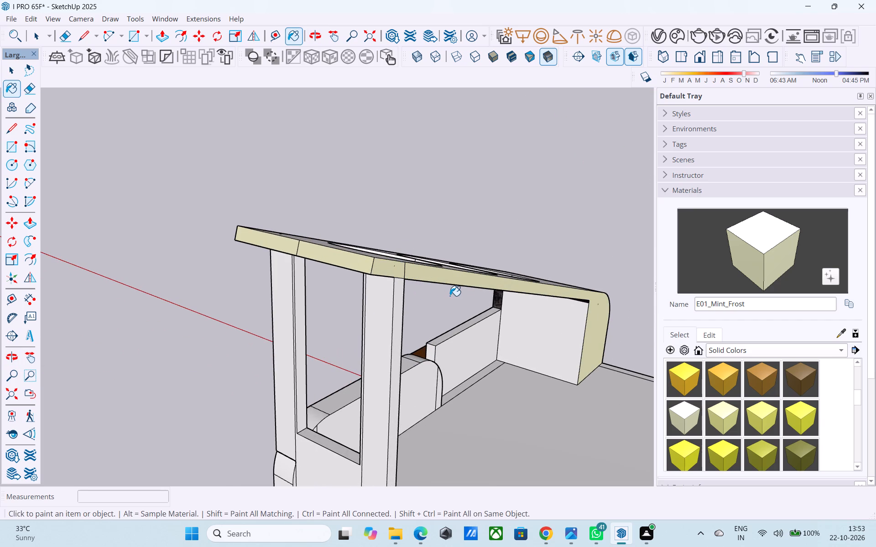
# Examine the painted roof framing and the whole front facade from several angles.
pyautogui.moveTo(478, 313); pyautogui.dragTo(579, 262, button='middle')
pyautogui.scroll(-5, 548, 273)
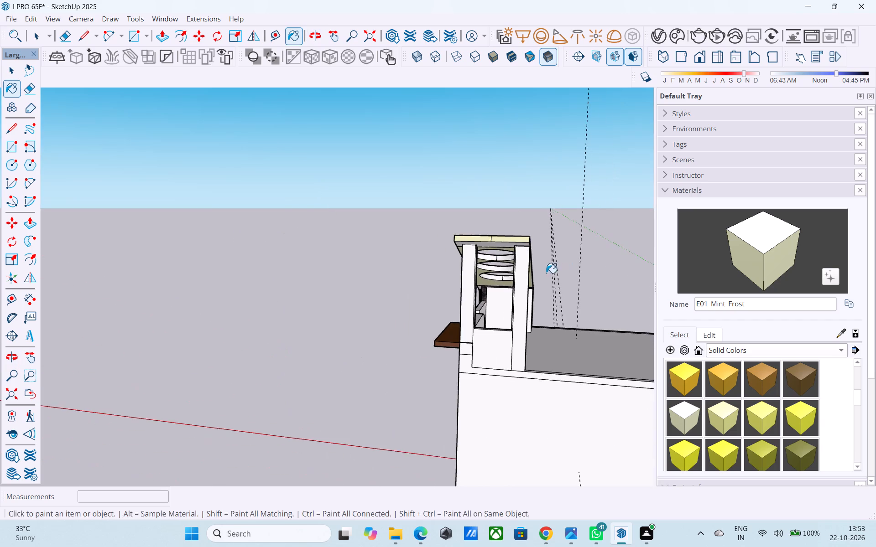
pyautogui.moveTo(543, 275); pyautogui.dragTo(661, 335, button='middle')
pyautogui.moveTo(465, 302); pyautogui.dragTo(618, 276, button='middle')
pyautogui.moveTo(458, 297); pyautogui.dragTo(581, 271, button='middle')
pyautogui.scroll(-5, 506, 229)
pyautogui.middleClick(465, 301)
pyautogui.scroll(6, 465, 301)
pyautogui.scroll(-10, 461, 305)
pyautogui.moveTo(459, 337); pyautogui.dragTo(473, 327, button='middle')
pyautogui.scroll(3, 442, 314)
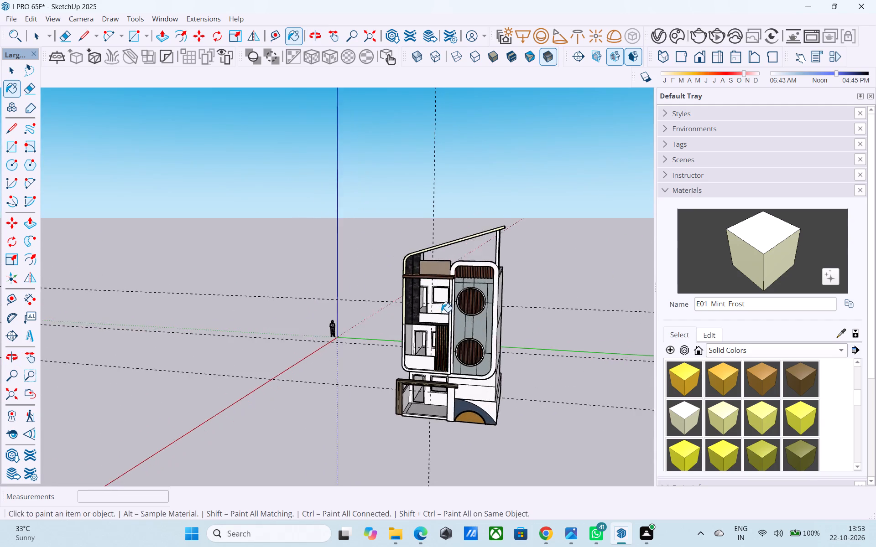
pyautogui.scroll(-1, 445, 345)
pyautogui.moveTo(444, 344); pyautogui.dragTo(466, 261, button='middle')
pyautogui.scroll(-1, 424, 314)
pyautogui.moveTo(424, 315); pyautogui.dragTo(427, 359, button='middle')
pyautogui.scroll(4, 441, 335)
pyautogui.keyDown('shift'); pyautogui.moveTo(442, 334); pyautogui.dragTo(454, 303, button='middle'); pyautogui.keyUp('shift')
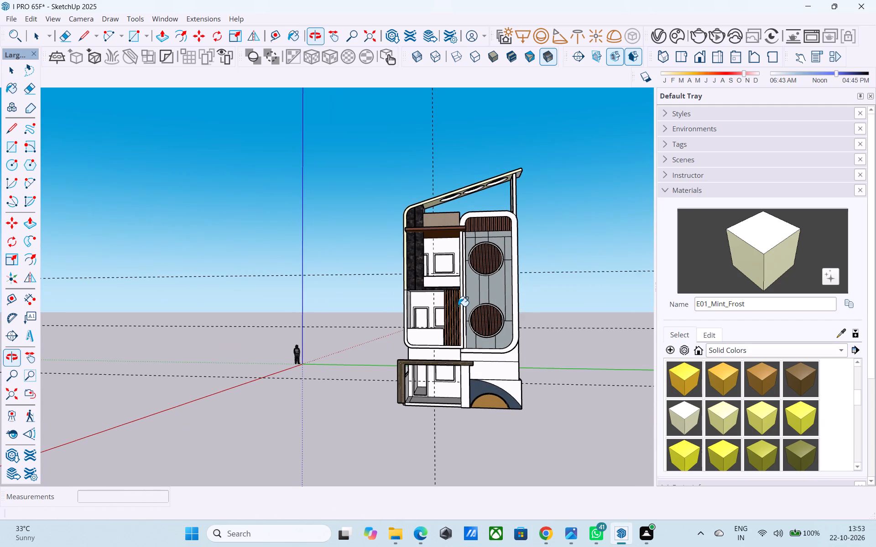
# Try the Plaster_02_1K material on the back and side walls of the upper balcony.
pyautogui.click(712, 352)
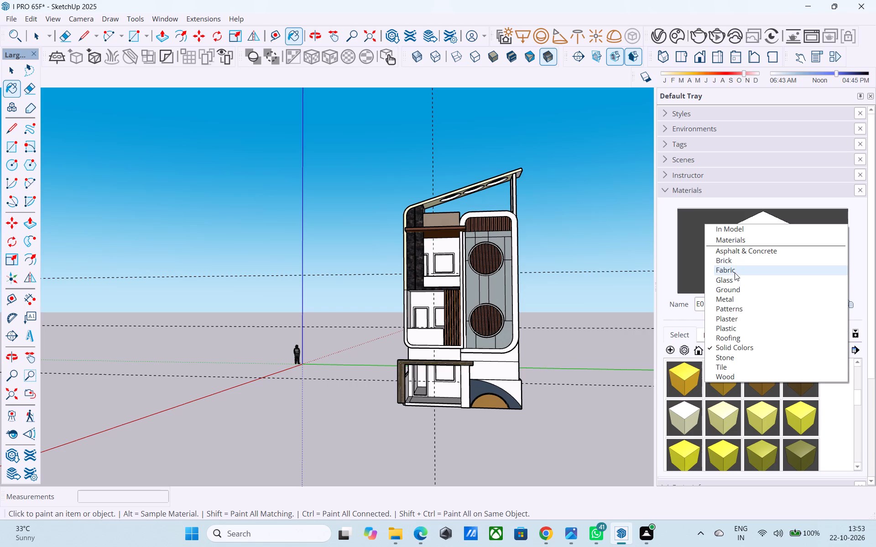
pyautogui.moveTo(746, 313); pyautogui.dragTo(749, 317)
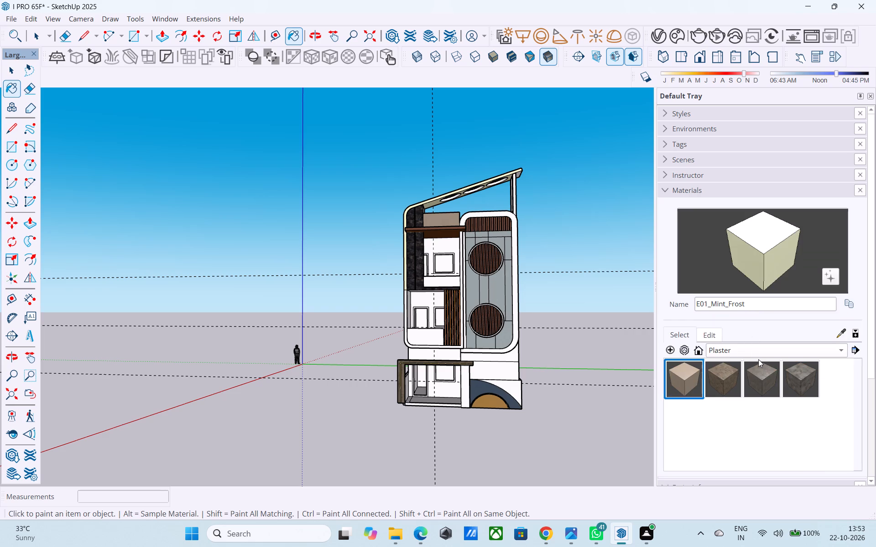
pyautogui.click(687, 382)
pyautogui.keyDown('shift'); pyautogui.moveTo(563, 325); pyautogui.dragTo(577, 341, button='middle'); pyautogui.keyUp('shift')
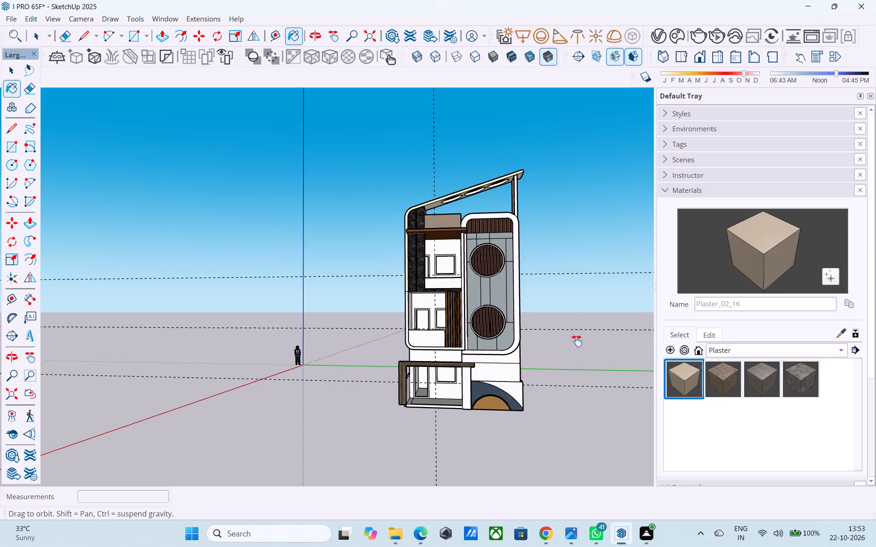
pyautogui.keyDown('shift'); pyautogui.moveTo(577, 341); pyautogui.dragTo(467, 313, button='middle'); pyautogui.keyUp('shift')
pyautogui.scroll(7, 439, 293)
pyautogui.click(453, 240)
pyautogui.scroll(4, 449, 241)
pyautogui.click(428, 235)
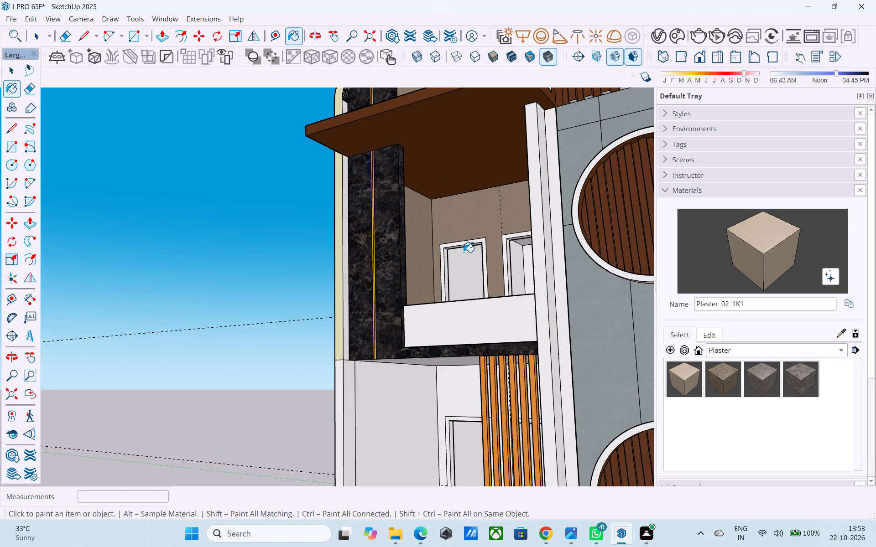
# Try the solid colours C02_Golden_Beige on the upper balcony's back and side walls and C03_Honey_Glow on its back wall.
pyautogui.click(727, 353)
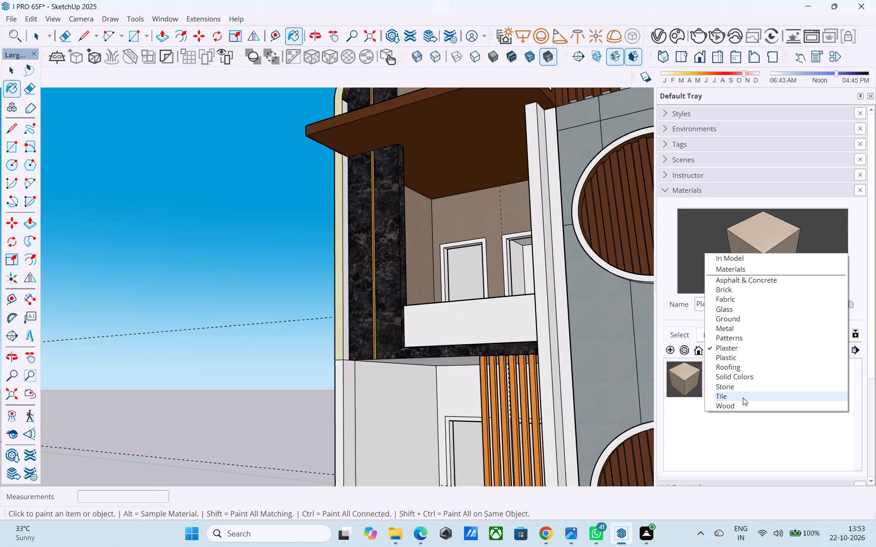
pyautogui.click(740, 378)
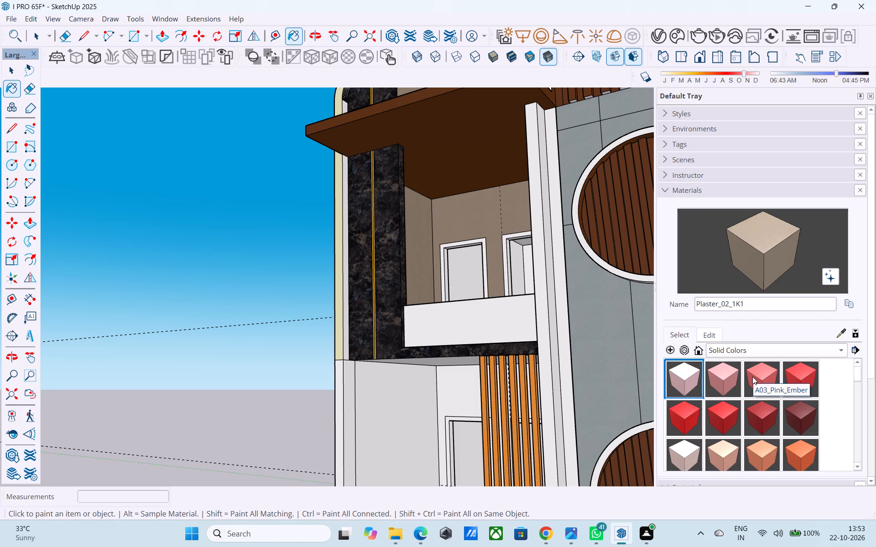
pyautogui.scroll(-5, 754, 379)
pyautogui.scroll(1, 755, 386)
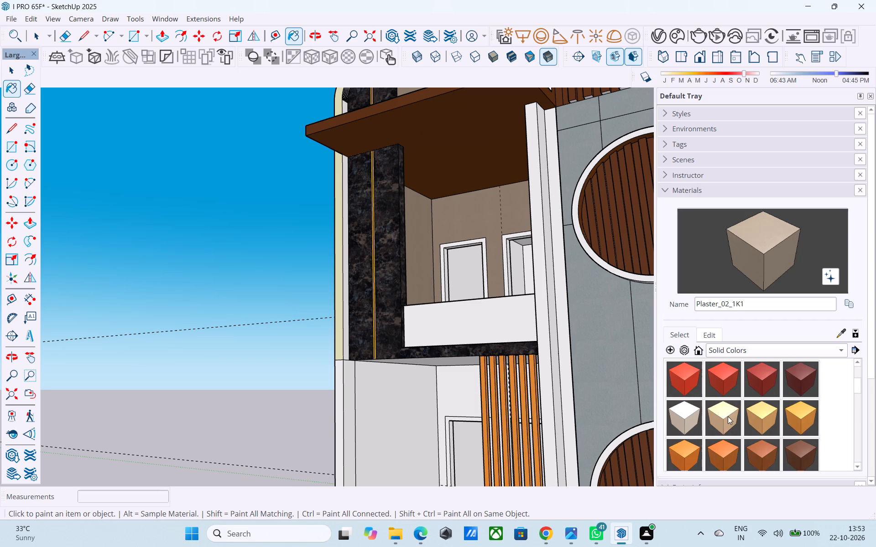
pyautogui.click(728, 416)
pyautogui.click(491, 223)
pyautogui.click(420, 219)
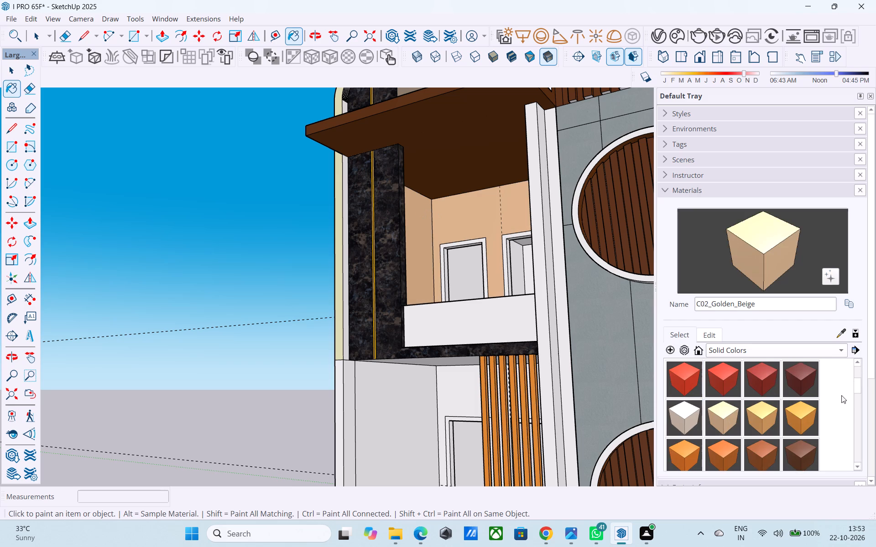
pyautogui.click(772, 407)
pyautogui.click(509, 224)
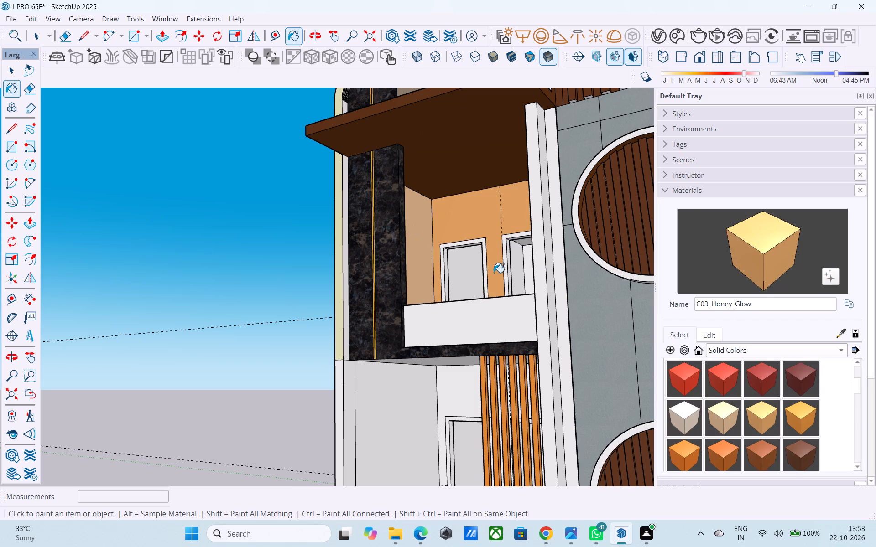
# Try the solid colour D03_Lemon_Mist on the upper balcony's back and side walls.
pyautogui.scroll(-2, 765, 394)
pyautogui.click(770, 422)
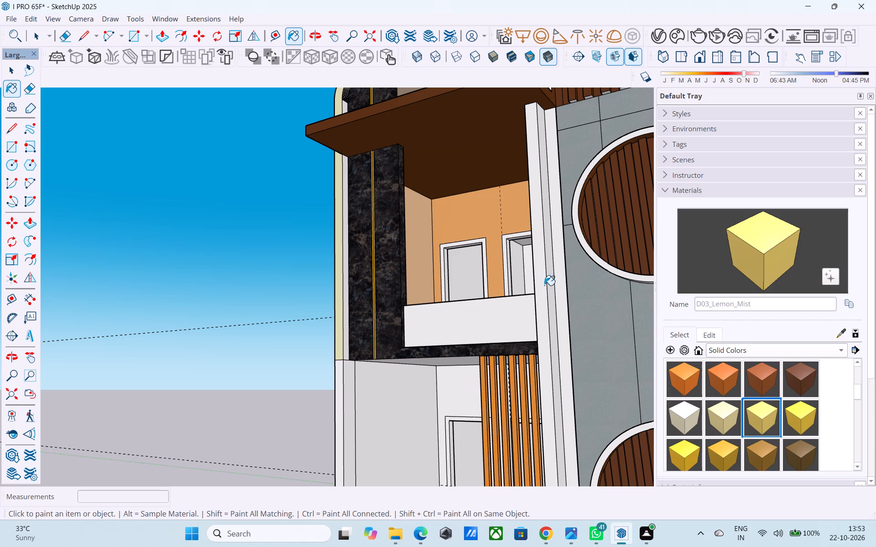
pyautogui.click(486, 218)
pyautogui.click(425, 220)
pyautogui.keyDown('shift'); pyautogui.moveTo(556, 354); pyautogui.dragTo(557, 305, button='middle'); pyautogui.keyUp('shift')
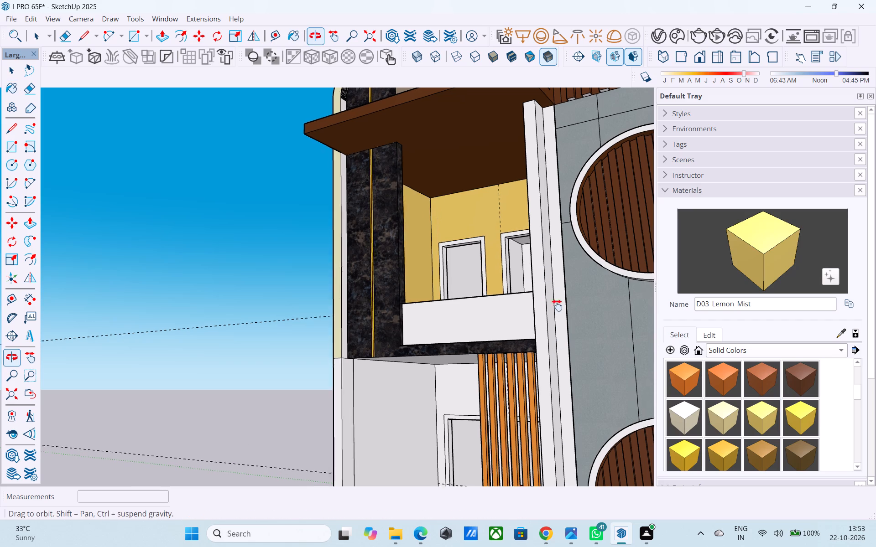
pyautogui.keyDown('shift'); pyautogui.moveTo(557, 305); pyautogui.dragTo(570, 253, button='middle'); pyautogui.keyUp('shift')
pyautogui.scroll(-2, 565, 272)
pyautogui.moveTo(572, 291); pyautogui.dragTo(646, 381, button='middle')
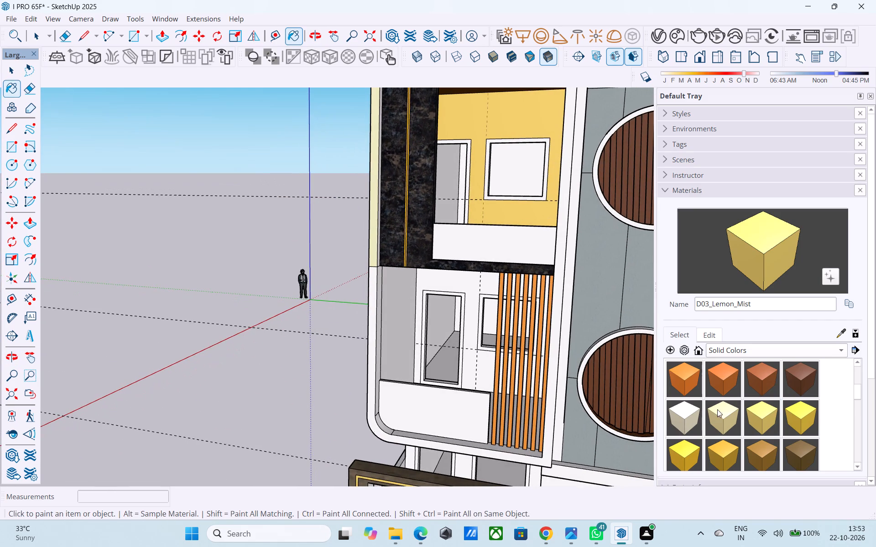
# Paint the back and side walls of the upper balcony with the solid colour C03_Honey_Glow.
pyautogui.scroll(-2, 723, 410)
pyautogui.scroll(3, 723, 410)
pyautogui.click(756, 377)
pyautogui.keyDown('shift'); pyautogui.moveTo(613, 295); pyautogui.dragTo(621, 367, button='middle'); pyautogui.keyUp('shift')
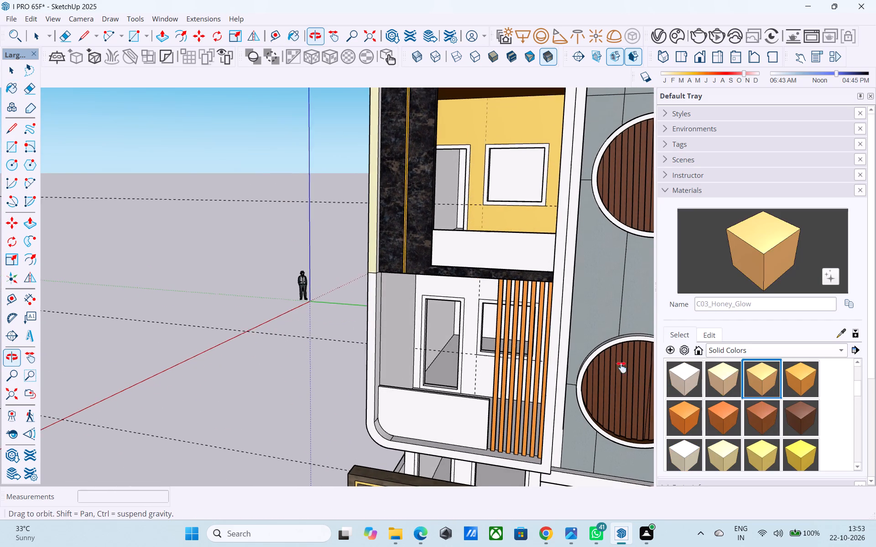
pyautogui.keyDown('shift'); pyautogui.moveTo(621, 367); pyautogui.dragTo(585, 417, button='middle'); pyautogui.keyUp('shift')
pyautogui.click(517, 243)
pyautogui.moveTo(508, 249); pyautogui.dragTo(470, 248, button='middle')
pyautogui.click(475, 243)
pyautogui.scroll(-4, 484, 261)
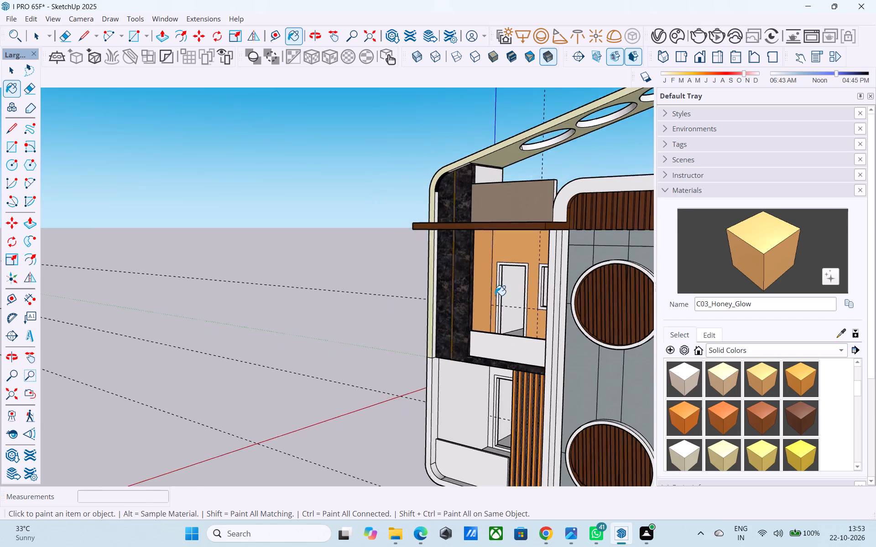
# Paint the back and side walls of the balcony one floor below with C03_Honey_Glow as well.
pyautogui.moveTo(504, 330); pyautogui.dragTo(507, 342, button='middle')
pyautogui.keyDown('shift'); pyautogui.moveTo(509, 342); pyautogui.dragTo(523, 290, button='middle'); pyautogui.keyUp('shift')
pyautogui.moveTo(533, 343); pyautogui.dragTo(583, 243, button='middle')
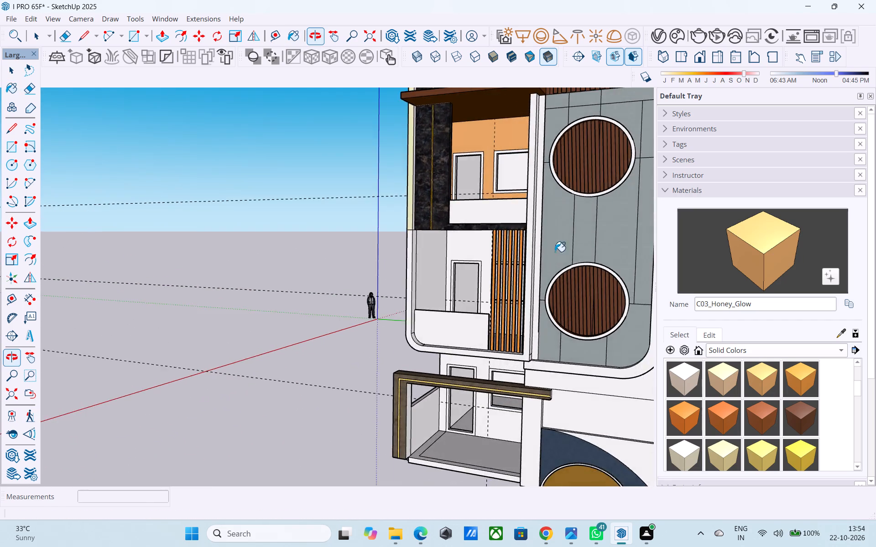
pyautogui.scroll(3, 498, 263)
pyautogui.click(464, 250)
pyautogui.click(428, 253)
# Choose the Glass_Basic_01 material from the Glass collection.
pyautogui.moveTo(448, 306); pyautogui.dragTo(396, 345, button='middle')
pyautogui.scroll(-2, 483, 279)
pyautogui.keyDown('shift'); pyautogui.moveTo(481, 290); pyautogui.dragTo(443, 356, button='middle'); pyautogui.keyUp('shift')
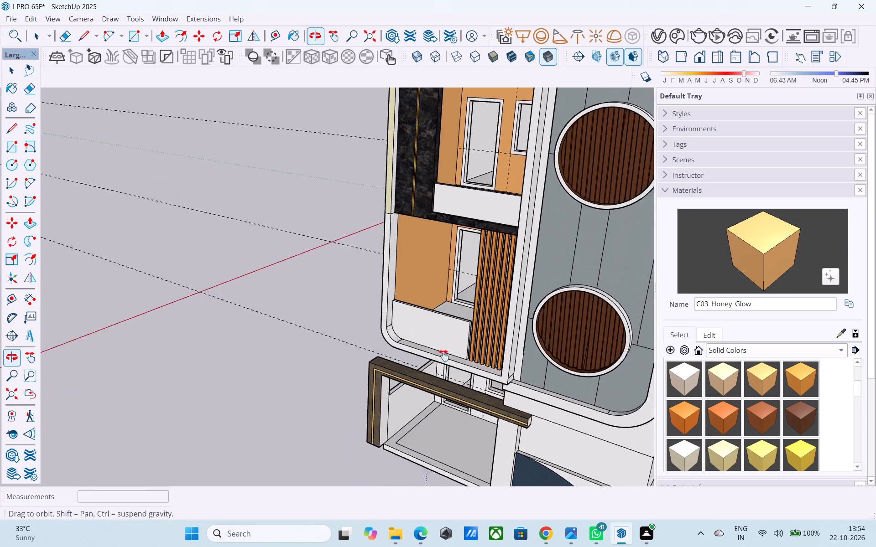
pyautogui.keyDown('shift'); pyautogui.moveTo(443, 356); pyautogui.dragTo(449, 444, button='middle'); pyautogui.keyUp('shift')
pyautogui.moveTo(489, 346); pyautogui.dragTo(389, 372, button='middle')
pyautogui.scroll(6, 387, 372)
pyautogui.moveTo(439, 380); pyautogui.dragTo(393, 336, button='middle')
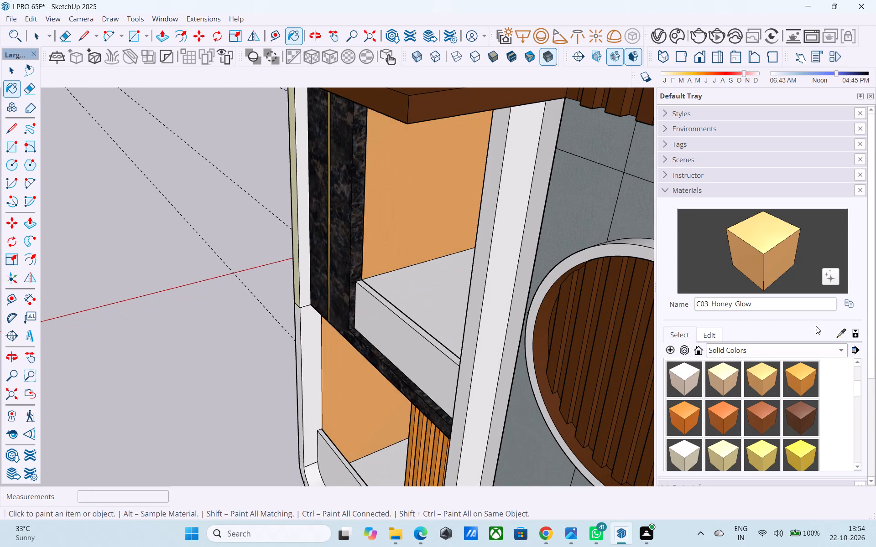
pyautogui.click(791, 353)
pyautogui.click(751, 280)
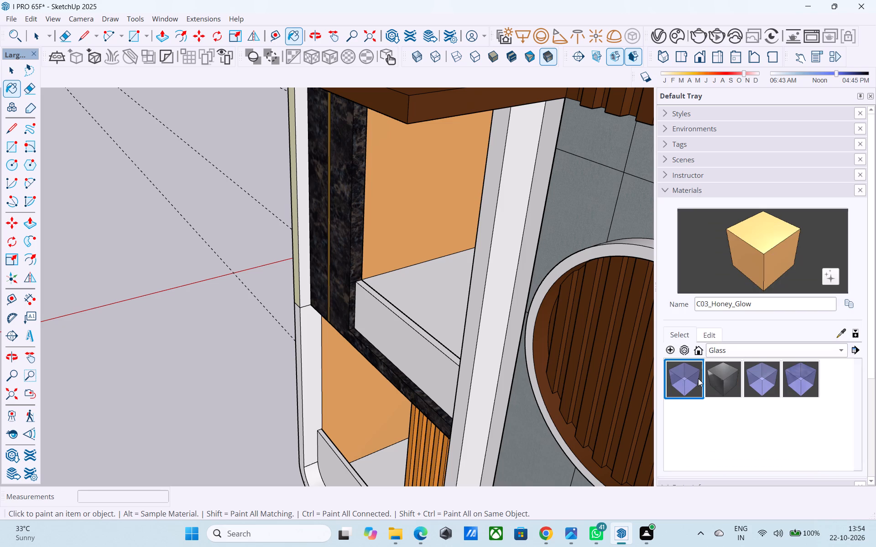
pyautogui.click(697, 374)
# Draw a vertical line from the upper balcony parapet's inner top corner down to the floor edge, splitting the parapet face from the side wall.
pyautogui.moveTo(571, 328); pyautogui.dragTo(780, 310, button='middle')
pyautogui.moveTo(751, 329); pyautogui.dragTo(641, 366, button='middle')
pyautogui.moveTo(594, 324); pyautogui.dragTo(453, 349, button='middle')
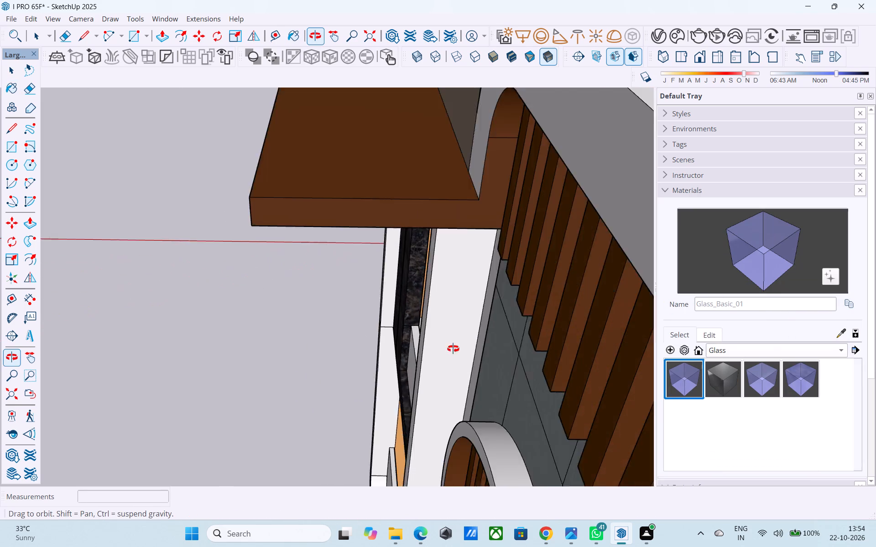
pyautogui.moveTo(453, 349); pyautogui.dragTo(464, 341, button='middle')
pyautogui.scroll(10, 380, 342)
pyautogui.moveTo(492, 353); pyautogui.dragTo(417, 333, button='middle')
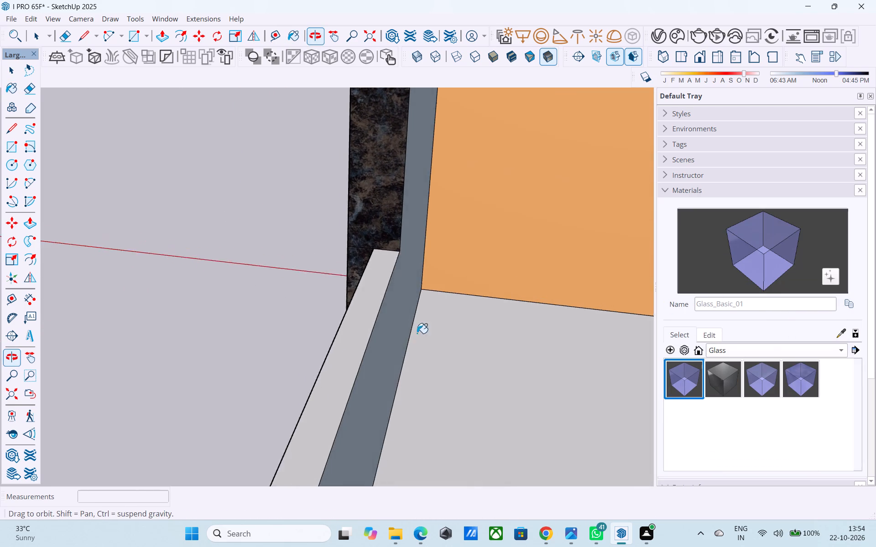
pyautogui.moveTo(417, 333); pyautogui.dragTo(424, 330, button='middle')
pyautogui.moveTo(373, 343); pyautogui.dragTo(357, 339, button='middle')
pyautogui.press('l')
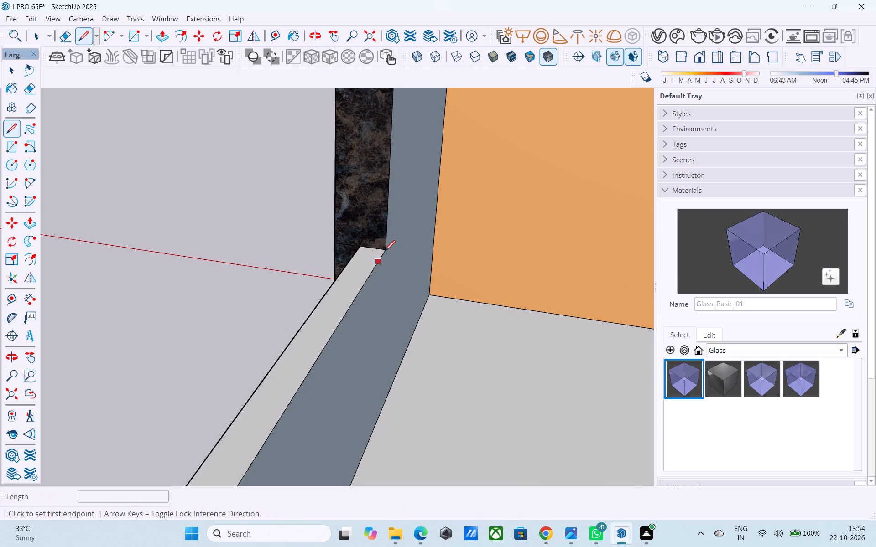
pyautogui.click(385, 252)
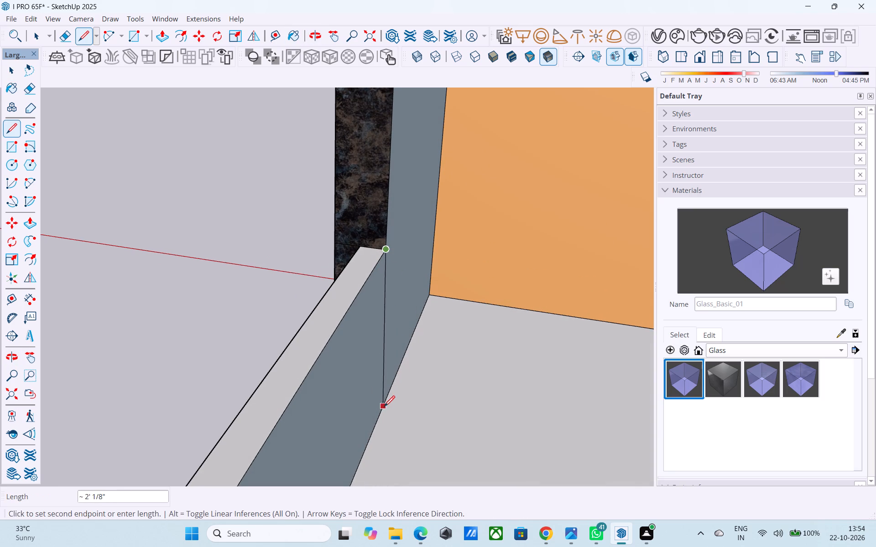
pyautogui.scroll(4, 383, 406)
pyautogui.moveTo(383, 404); pyautogui.dragTo(332, 404, button='middle')
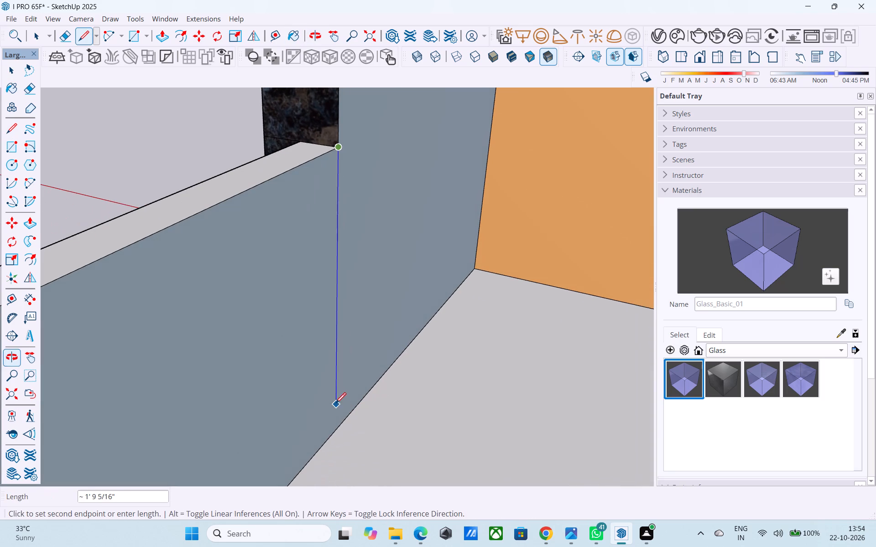
pyautogui.click(339, 429)
# Reverse the side wall face beside the parapet and the parapet's inner face so their front sides face the balcony.
pyautogui.press('space')
pyautogui.click(356, 384)
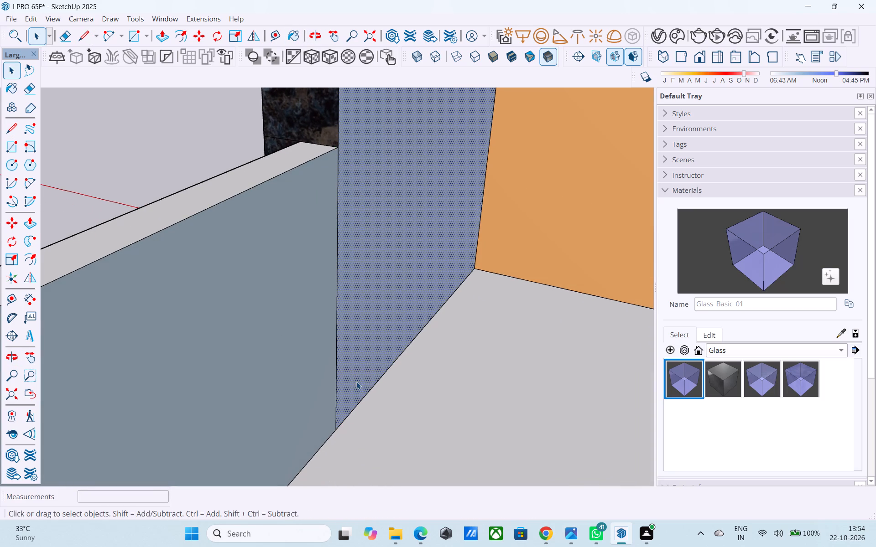
pyautogui.rightClick(356, 382)
pyautogui.click(394, 275)
pyautogui.click(252, 327)
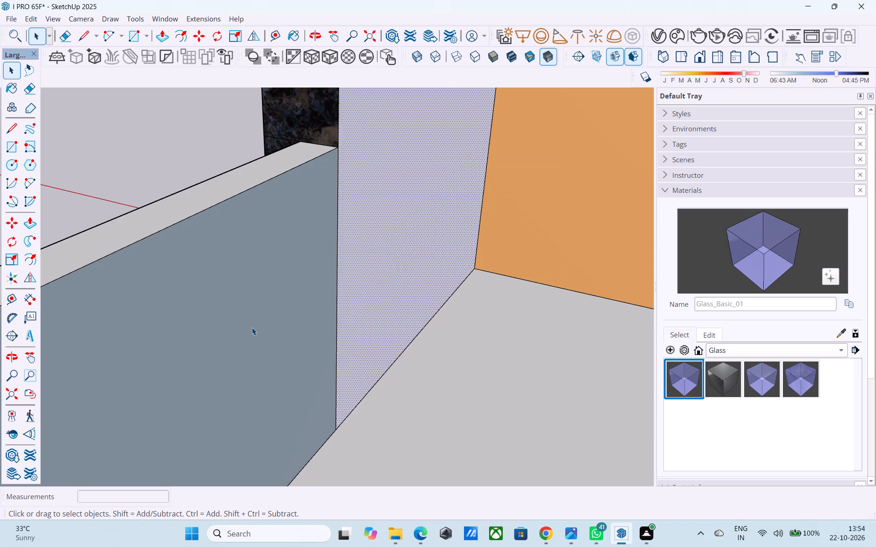
pyautogui.rightClick(252, 327)
pyautogui.click(301, 224)
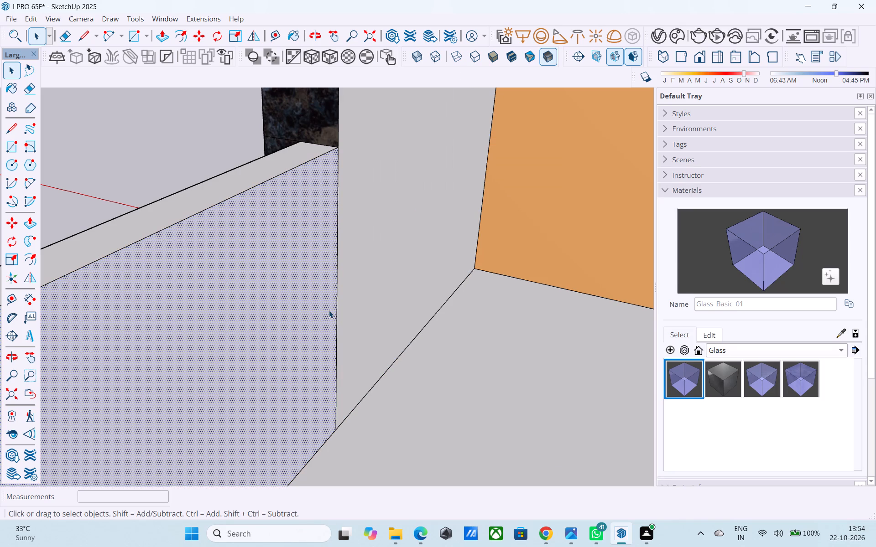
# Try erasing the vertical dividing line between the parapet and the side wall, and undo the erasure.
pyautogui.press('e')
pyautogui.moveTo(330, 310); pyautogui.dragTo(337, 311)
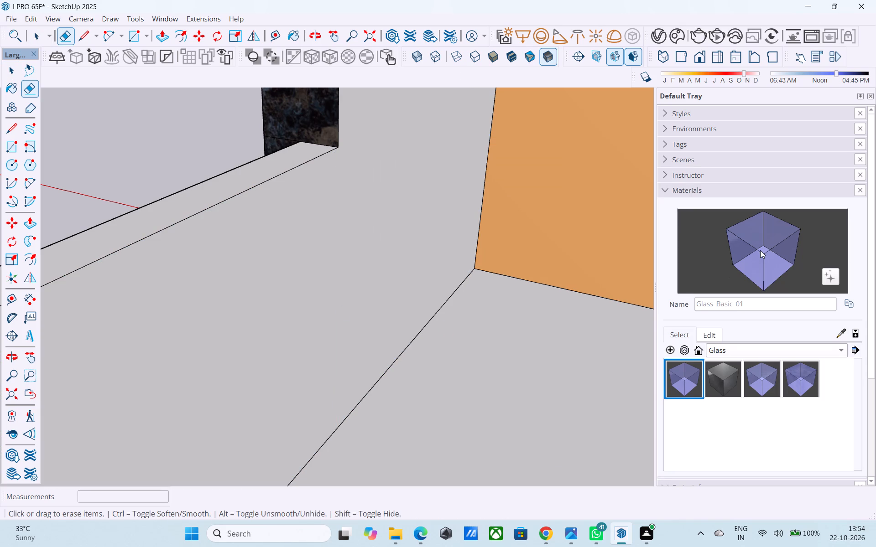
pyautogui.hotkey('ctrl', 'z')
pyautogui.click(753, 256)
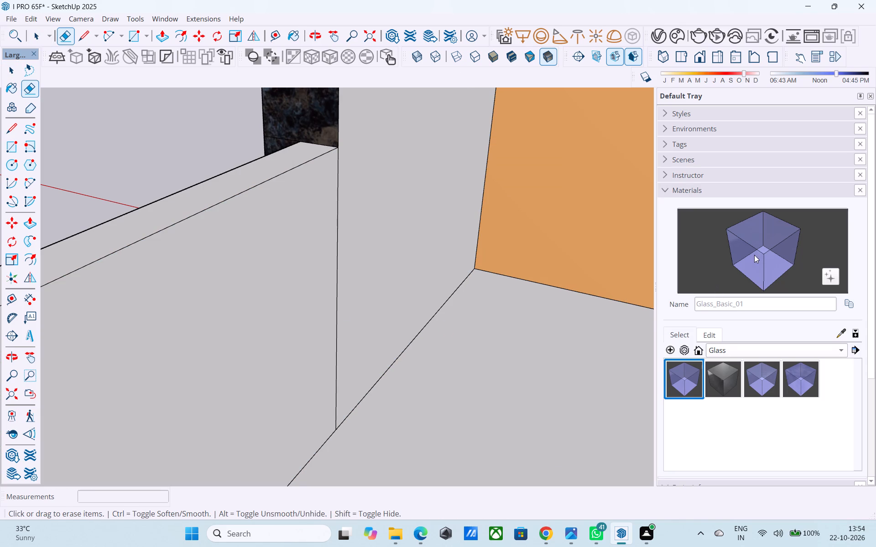
# Paint the upper balcony parapet's inner and outer faces with the Glass_Basic_01 material.
pyautogui.click(214, 306)
pyautogui.moveTo(214, 307); pyautogui.dragTo(591, 309, button='middle')
pyautogui.click(541, 279)
pyautogui.scroll(-4, 265, 303)
pyautogui.scroll(1, 262, 307)
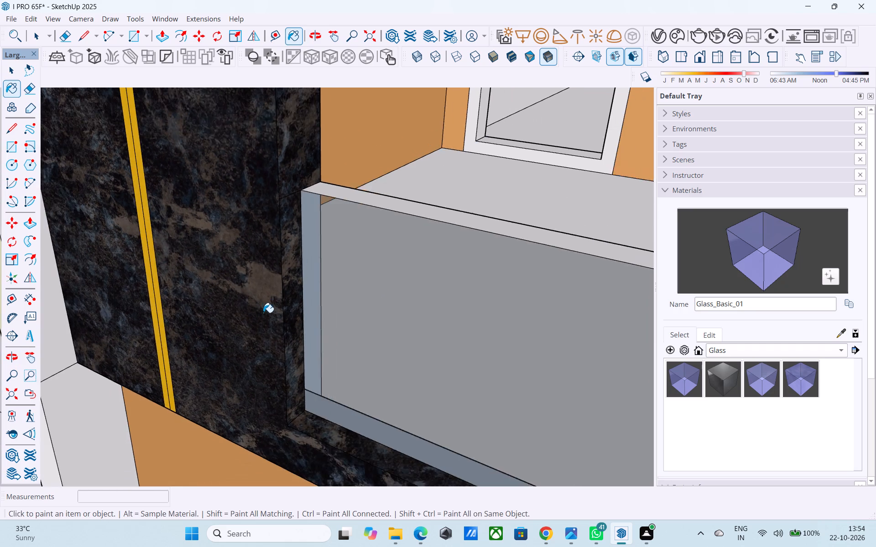
pyautogui.scroll(-10, 262, 315)
pyautogui.moveTo(307, 352); pyautogui.dragTo(308, 439, button='middle')
pyautogui.scroll(5, 349, 405)
pyautogui.moveTo(364, 373); pyautogui.dragTo(374, 354)
pyautogui.click(374, 354)
# Paint the inner and outer faces of the lower balcony parapet with Glass_Basic_01.
pyautogui.scroll(-8, 252, 344)
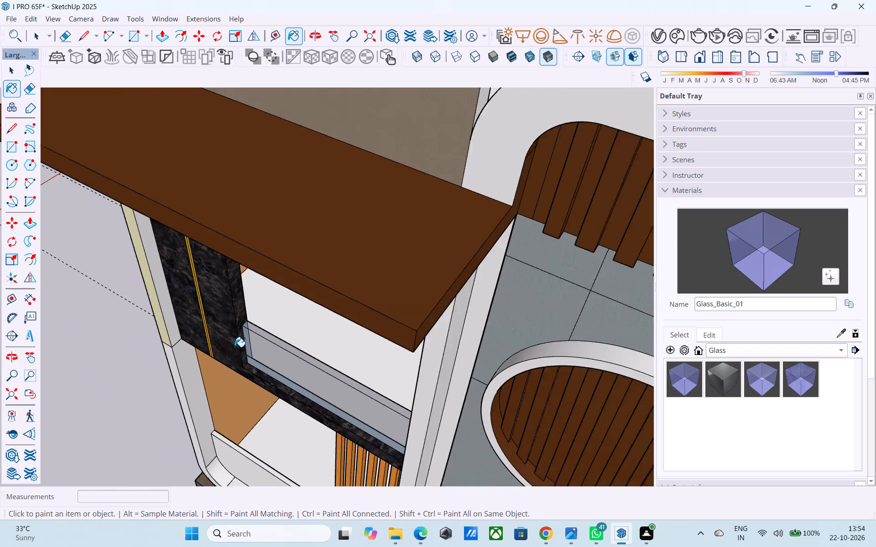
pyautogui.scroll(-12, 235, 347)
pyautogui.moveTo(248, 408); pyautogui.dragTo(341, 269, button='middle')
pyautogui.scroll(-6, 338, 324)
pyautogui.scroll(9, 317, 460)
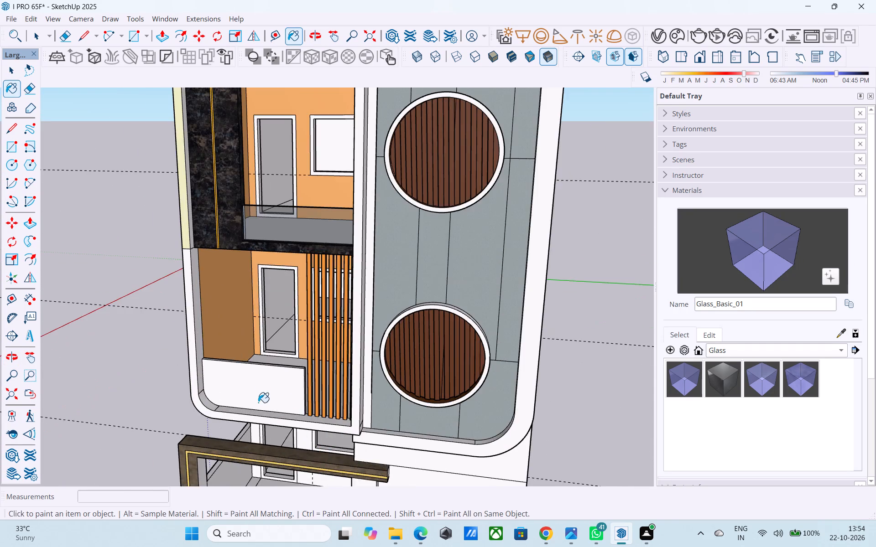
pyautogui.scroll(2, 253, 392)
pyautogui.scroll(-7, 291, 368)
pyautogui.moveTo(412, 403); pyautogui.dragTo(286, 420, button='middle')
pyautogui.scroll(4, 222, 392)
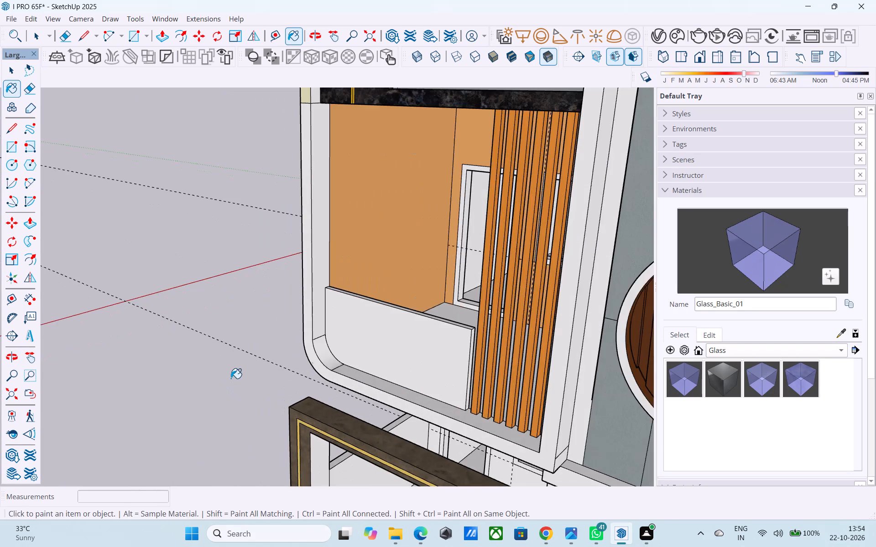
pyautogui.scroll(12, 414, 298)
pyautogui.moveTo(426, 278); pyautogui.dragTo(392, 386, button='middle')
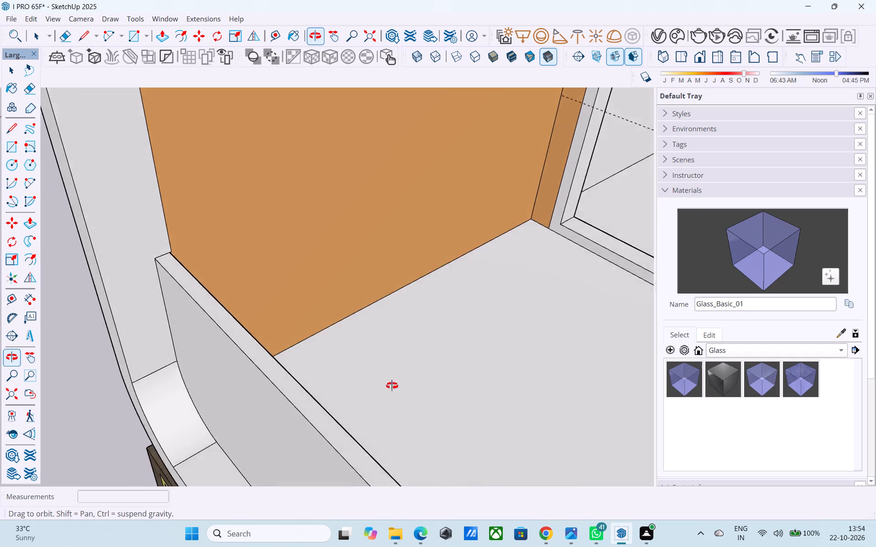
pyautogui.moveTo(392, 386); pyautogui.dragTo(246, 417, button='middle')
pyautogui.click(202, 369)
pyautogui.scroll(1, 199, 366)
pyautogui.moveTo(199, 366); pyautogui.dragTo(414, 283, button='middle')
pyautogui.click(413, 279)
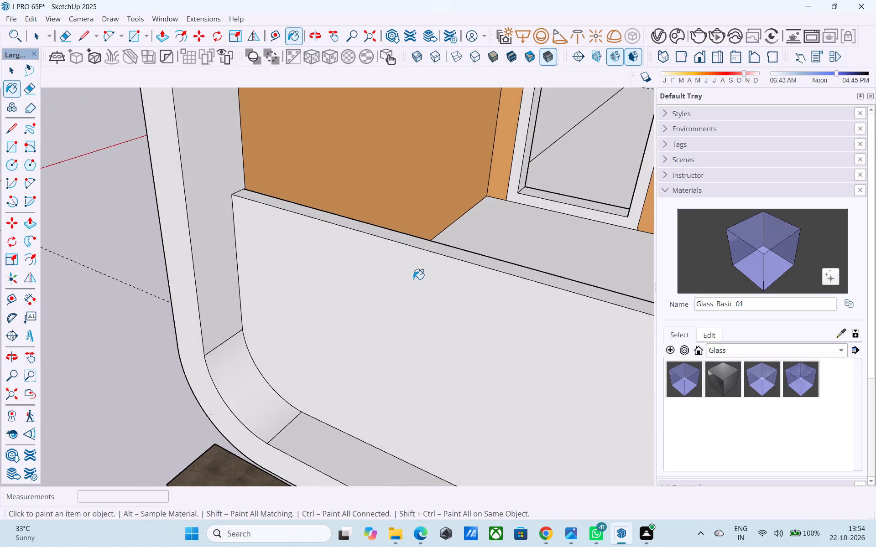
# Examine both glass balcony parapets within the whole front facade.
pyautogui.scroll(-11, 342, 273)
pyautogui.moveTo(320, 294); pyautogui.dragTo(394, 267, button='middle')
pyautogui.scroll(-4, 378, 265)
pyautogui.moveTo(234, 309); pyautogui.dragTo(347, 260, button='middle')
pyautogui.scroll(-5, 426, 209)
pyautogui.scroll(2, 308, 326)
pyautogui.scroll(-5, 292, 331)
pyautogui.moveTo(346, 281); pyautogui.dragTo(292, 287, button='middle')
pyautogui.scroll(-4, 209, 313)
pyautogui.moveTo(252, 333); pyautogui.dragTo(325, 286, button='middle')
pyautogui.scroll(-1, 287, 300)
pyautogui.scroll(4, 337, 271)
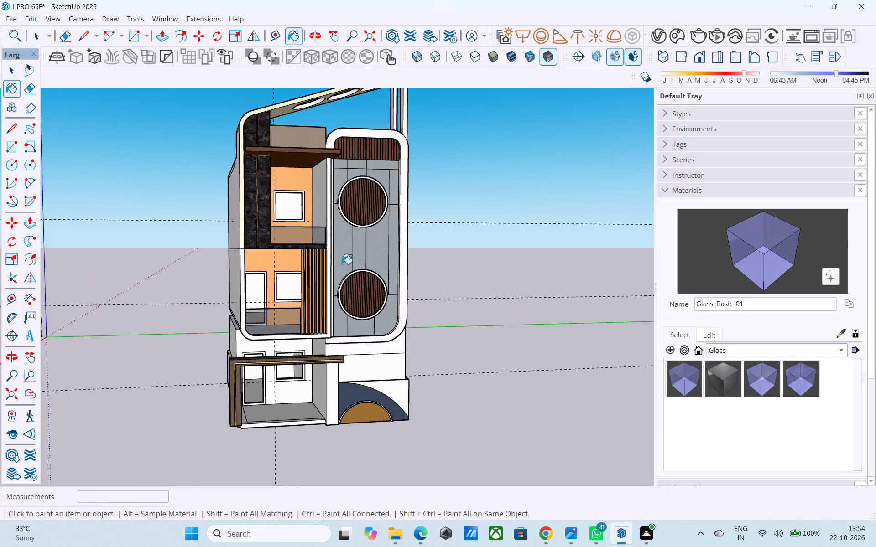
pyautogui.scroll(5, 342, 264)
pyautogui.moveTo(340, 264); pyautogui.dragTo(311, 273, button='middle')
# Clear the selection and save the model.
pyautogui.hotkey('ctrl', 'a')
pyautogui.scroll(-5, 310, 273)
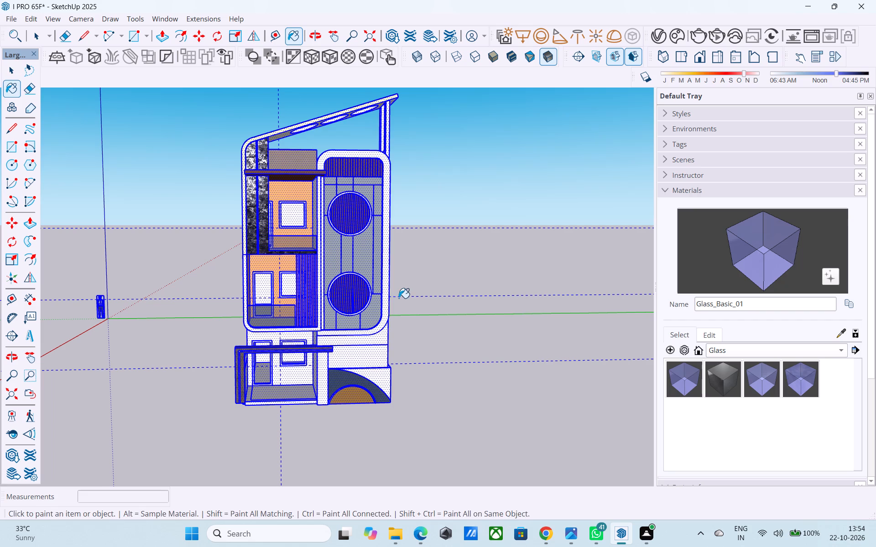
pyautogui.press('space')
pyautogui.click(424, 282)
pyautogui.hotkey('ctrl', 's')
pyautogui.click(426, 344)
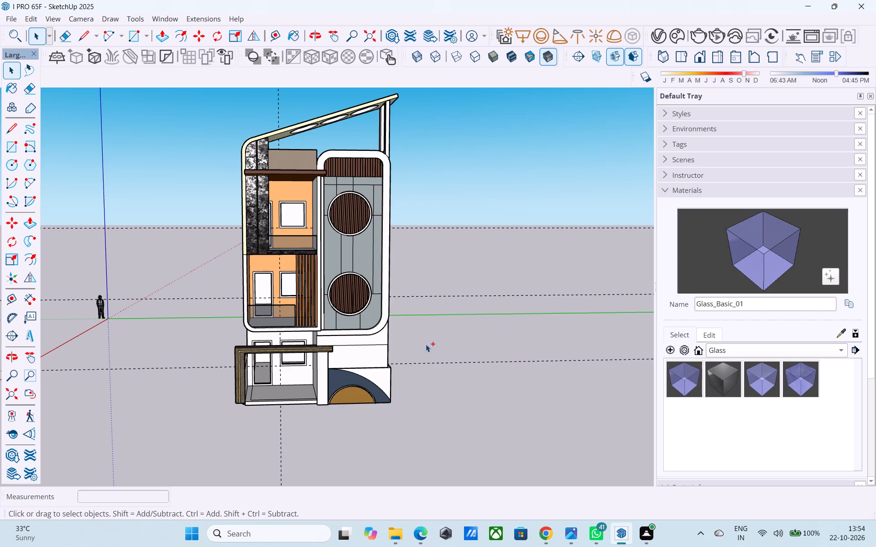
# Choose C03_Honey_Glow from the in-model materials and apply it to the back walls of the upper and lower balconies.
pyautogui.moveTo(412, 342); pyautogui.dragTo(366, 350, button='middle')
pyautogui.scroll(3, 370, 331)
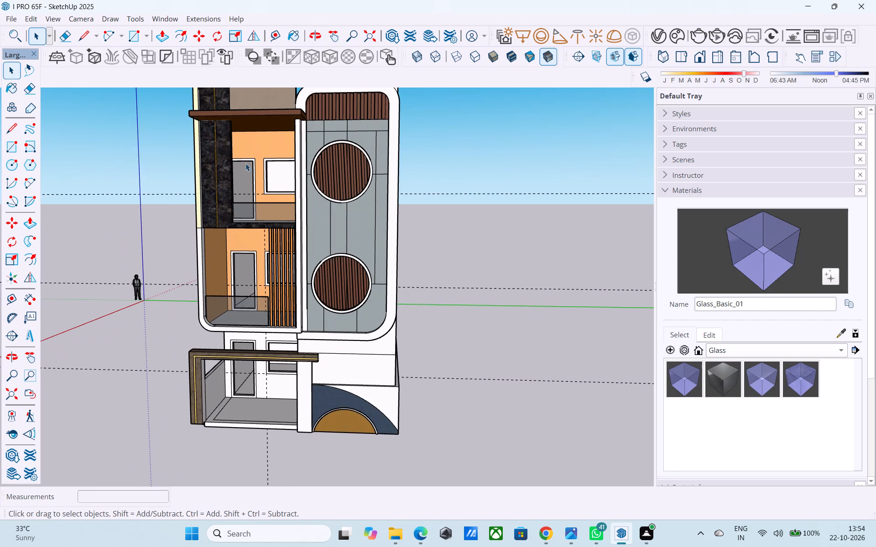
pyautogui.click(264, 154)
pyautogui.click(744, 351)
pyautogui.moveTo(746, 305); pyautogui.dragTo(745, 301)
pyautogui.click(736, 380)
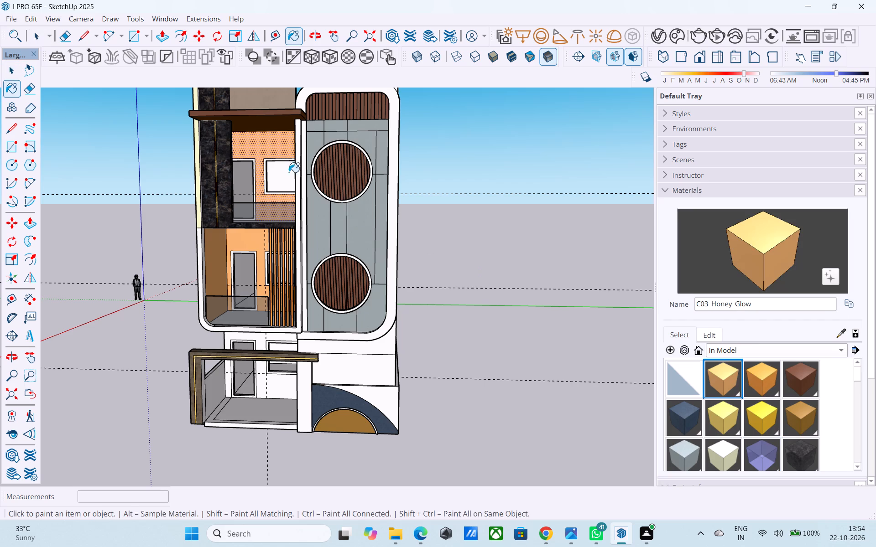
pyautogui.click(267, 151)
pyautogui.click(260, 238)
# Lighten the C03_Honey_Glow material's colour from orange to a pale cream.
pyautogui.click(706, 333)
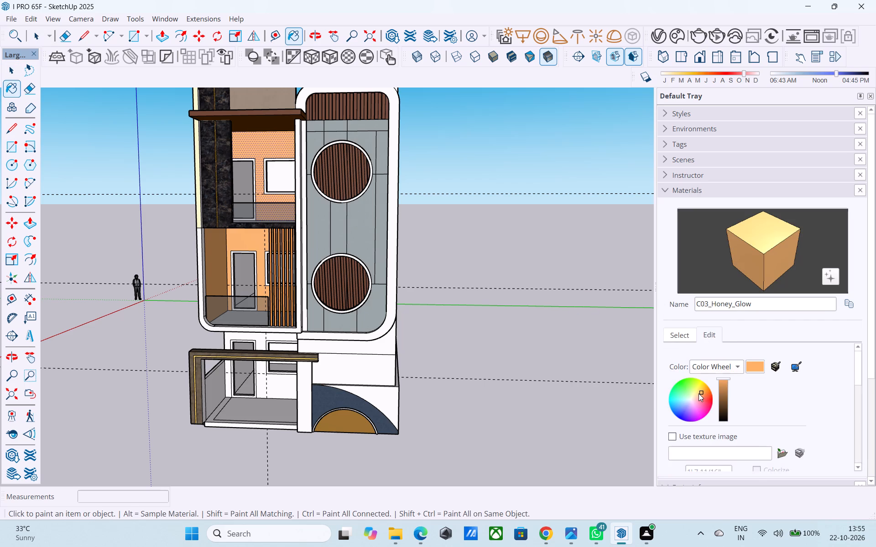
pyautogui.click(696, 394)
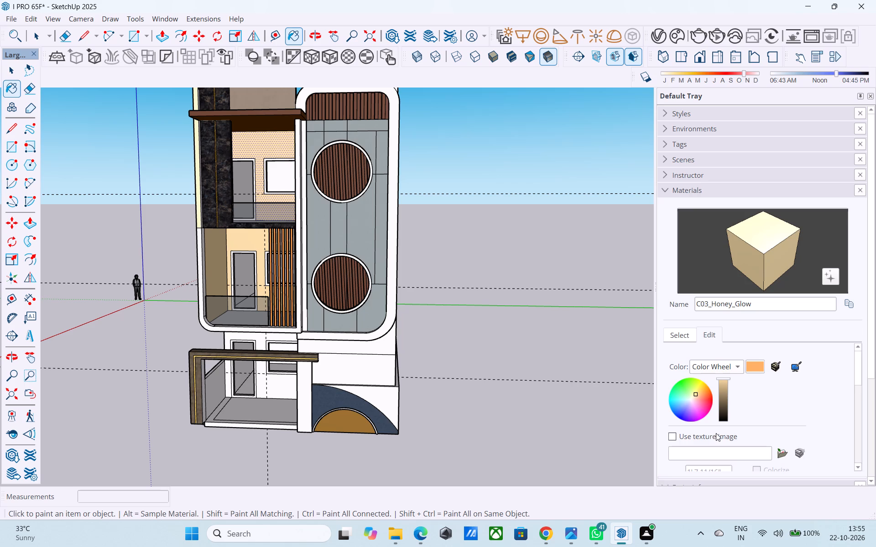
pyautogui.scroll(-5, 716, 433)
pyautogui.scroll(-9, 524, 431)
# Paint the inner side walls of the upper and lower balconies with C03_Honey_Glow.
pyautogui.moveTo(448, 438); pyautogui.dragTo(459, 386, button='middle')
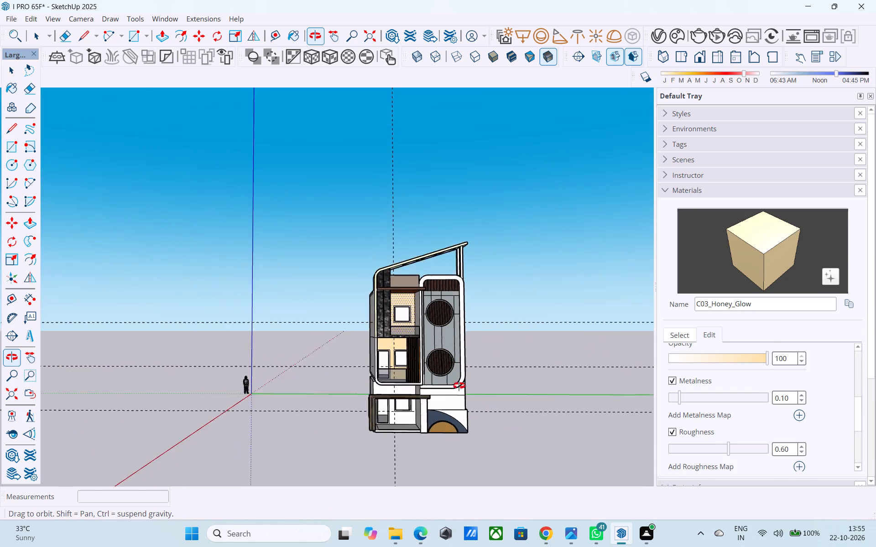
pyautogui.moveTo(459, 386); pyautogui.dragTo(386, 362, button='middle')
pyautogui.scroll(5, 386, 362)
pyautogui.scroll(-5, 347, 351)
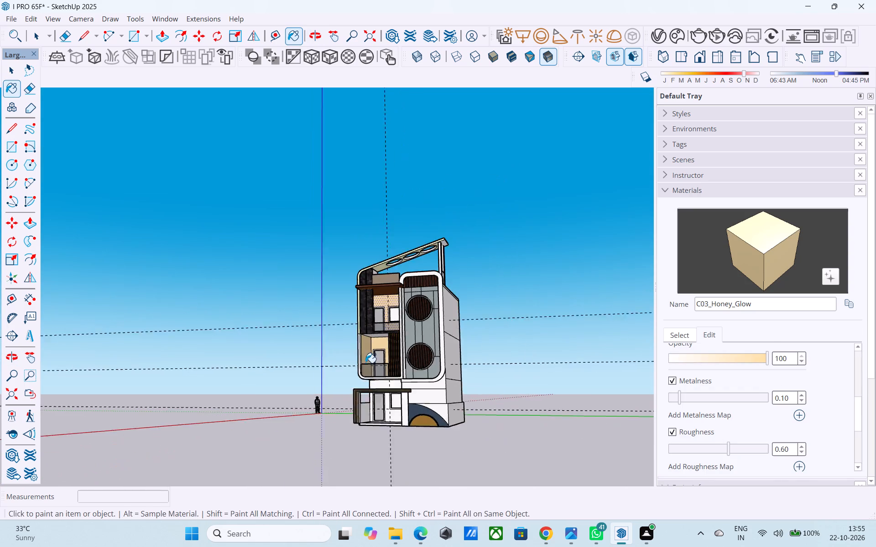
pyautogui.moveTo(365, 363); pyautogui.dragTo(439, 341, button='middle')
pyautogui.scroll(5, 381, 343)
pyautogui.moveTo(362, 355); pyautogui.dragTo(487, 347, button='middle')
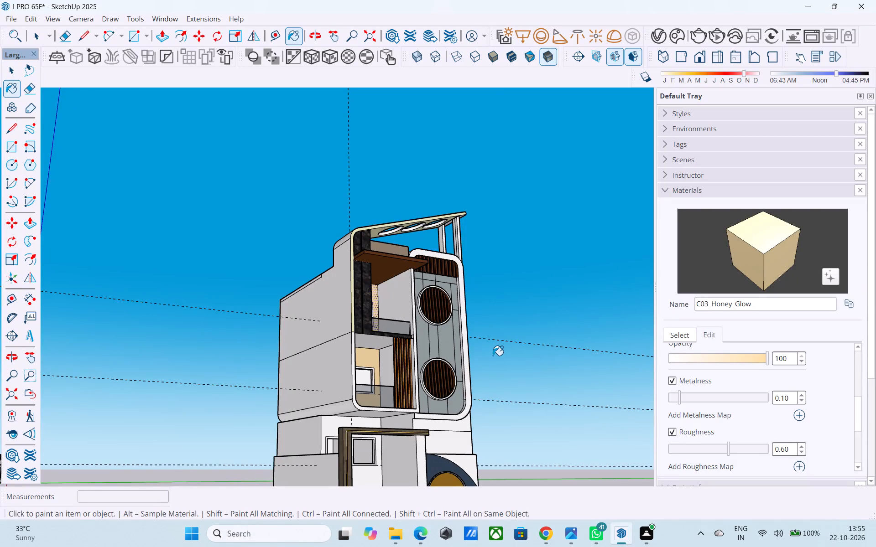
pyautogui.scroll(-5, 494, 352)
pyautogui.moveTo(494, 351); pyautogui.dragTo(505, 418, button='middle')
pyautogui.scroll(9, 449, 354)
pyautogui.scroll(3, 403, 299)
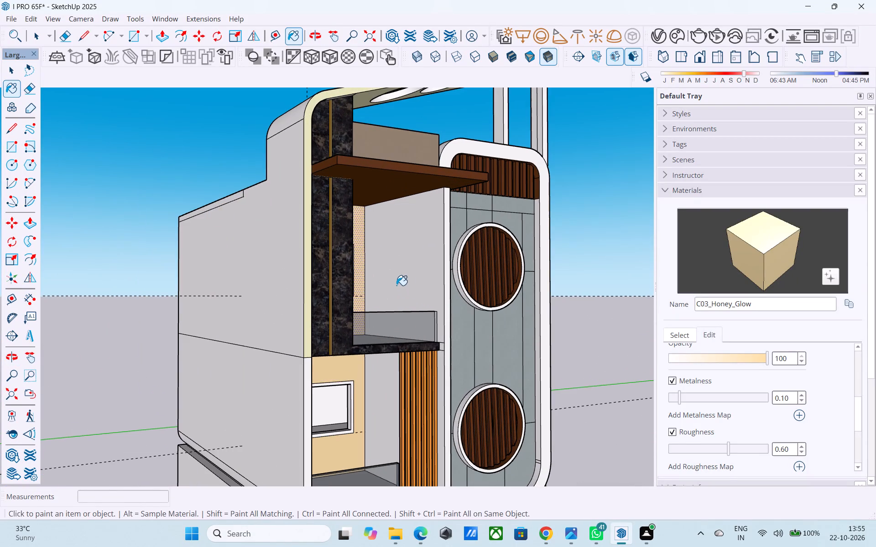
pyautogui.click(396, 285)
pyautogui.click(380, 377)
# Examine the balcony walls and the overall facade colours from several angles and distances.
pyautogui.scroll(-5, 382, 330)
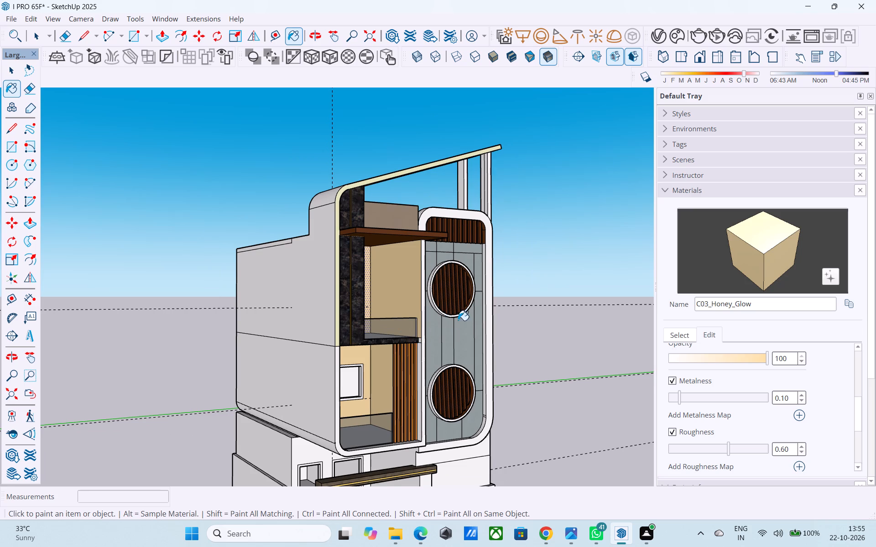
pyautogui.scroll(-1, 467, 325)
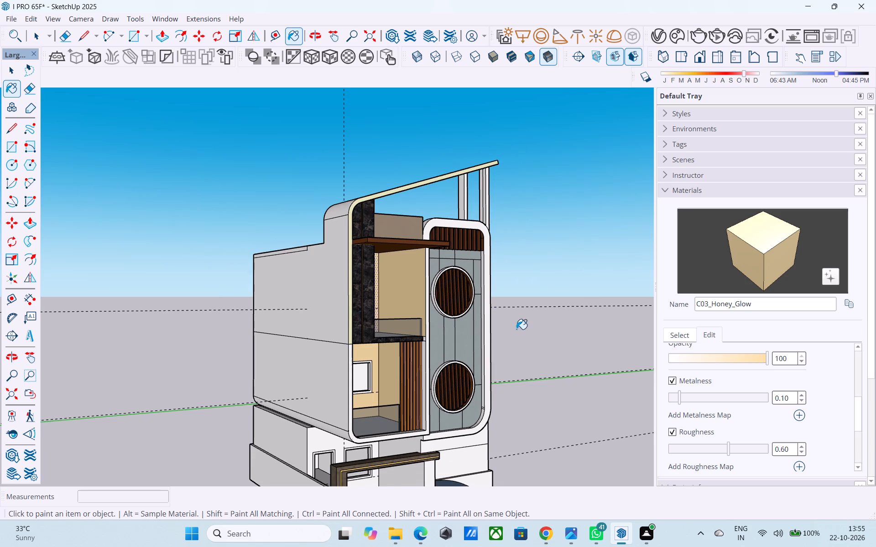
pyautogui.moveTo(514, 329); pyautogui.dragTo(477, 318, button='middle')
pyautogui.moveTo(509, 320); pyautogui.dragTo(485, 305, button='middle')
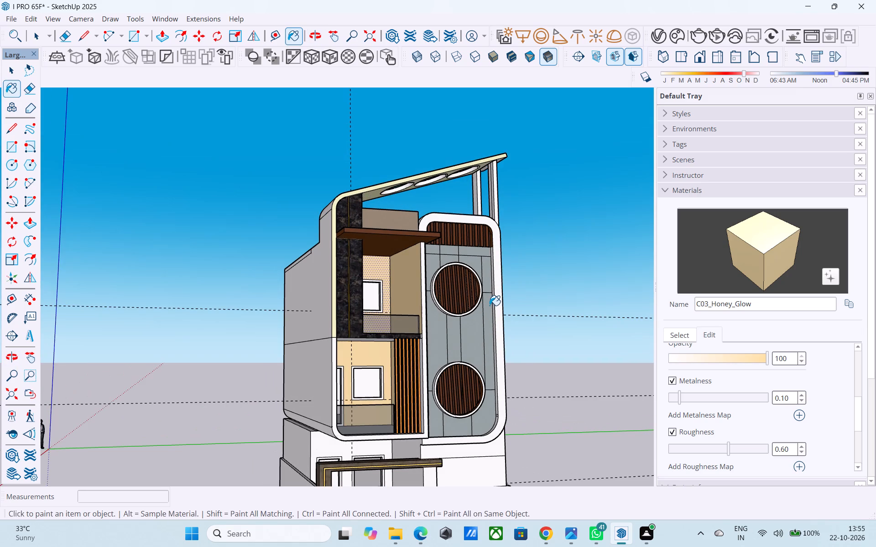
pyautogui.scroll(-5, 443, 229)
pyautogui.moveTo(413, 218); pyautogui.dragTo(349, 262, button='middle')
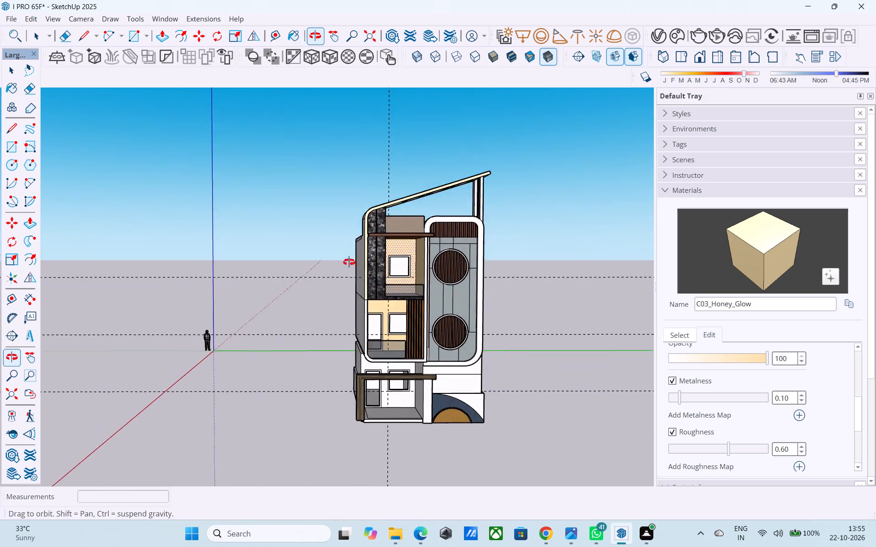
pyautogui.moveTo(349, 262); pyautogui.dragTo(347, 263, button='middle')
pyautogui.scroll(-4, 335, 263)
pyautogui.moveTo(418, 270); pyautogui.dragTo(375, 288, button='middle')
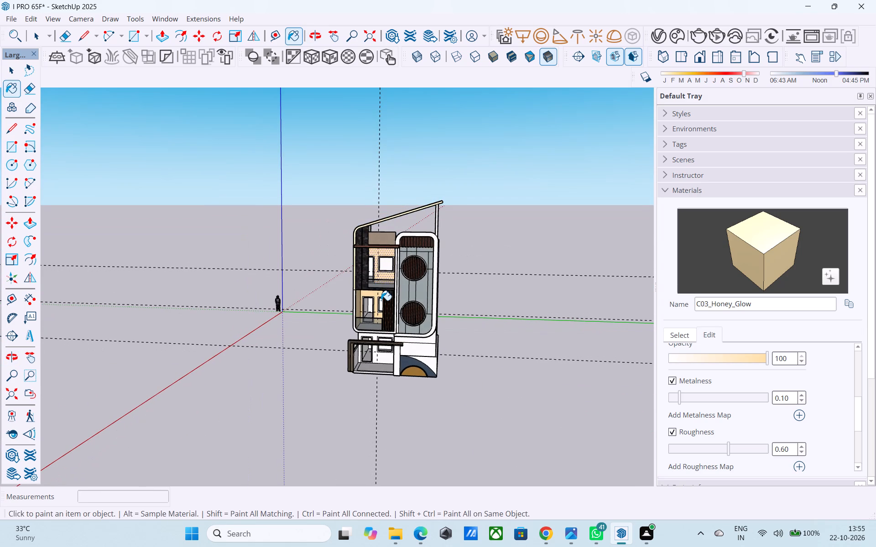
pyautogui.scroll(-1, 353, 294)
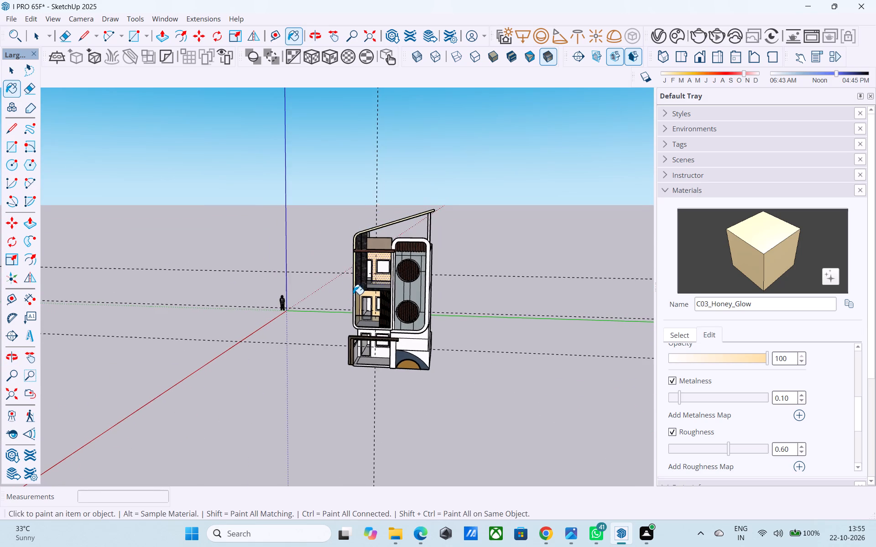
pyautogui.scroll(-1, 353, 294)
pyautogui.moveTo(397, 294); pyautogui.dragTo(435, 272, button='middle')
pyautogui.scroll(1, 434, 288)
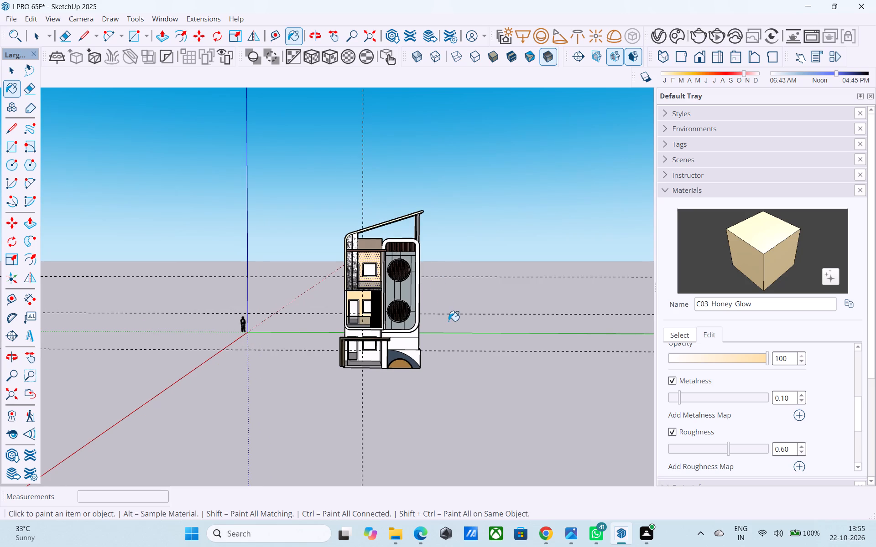
pyautogui.moveTo(443, 325); pyautogui.dragTo(433, 304, button='middle')
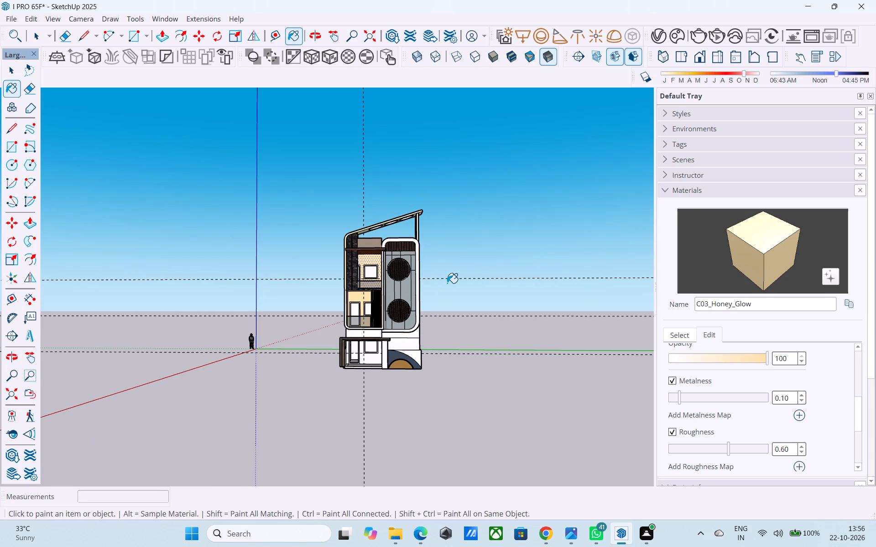
# Paint the ground-floor porch's back wall around the door and window with C03_Honey_Glow.
pyautogui.scroll(-3, 447, 283)
pyautogui.moveTo(433, 340); pyautogui.dragTo(405, 291, button='middle')
pyautogui.scroll(-6, 407, 295)
pyautogui.moveTo(393, 262); pyautogui.dragTo(396, 283, button='middle')
pyautogui.scroll(12, 383, 298)
pyautogui.moveTo(405, 359); pyautogui.dragTo(408, 343, button='middle')
pyautogui.scroll(4, 367, 332)
pyautogui.moveTo(350, 318); pyautogui.dragTo(374, 323, button='middle')
pyautogui.scroll(4, 367, 335)
pyautogui.click(369, 262)
pyautogui.click(347, 262)
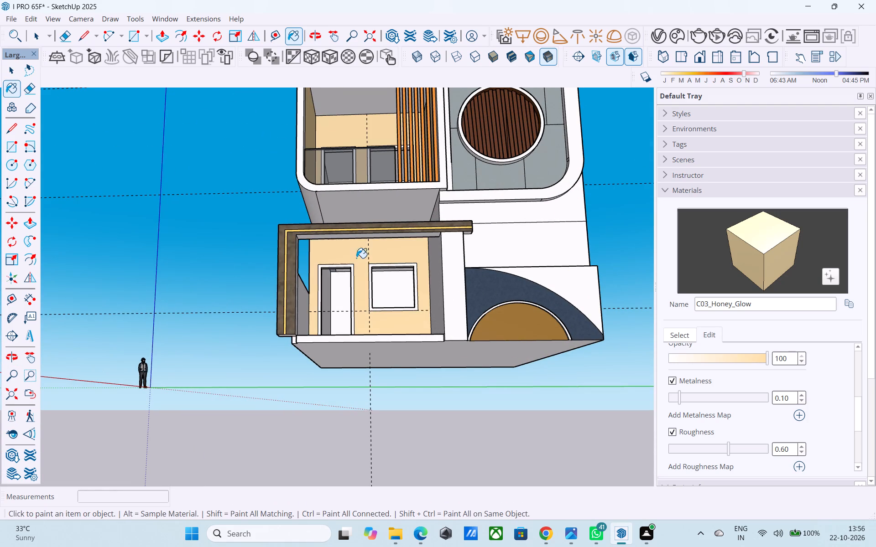
# Examine the painted ground-floor wall together with the balconies across the front facade.
pyautogui.scroll(-3, 367, 261)
pyautogui.moveTo(370, 278); pyautogui.dragTo(358, 355, button='middle')
pyautogui.scroll(-4, 350, 351)
pyautogui.moveTo(350, 351); pyautogui.dragTo(331, 413, button='middle')
pyautogui.scroll(-3, 299, 380)
pyautogui.moveTo(307, 382); pyautogui.dragTo(427, 334, button='middle')
pyautogui.scroll(3, 425, 334)
pyautogui.moveTo(401, 324); pyautogui.dragTo(350, 389, button='middle')
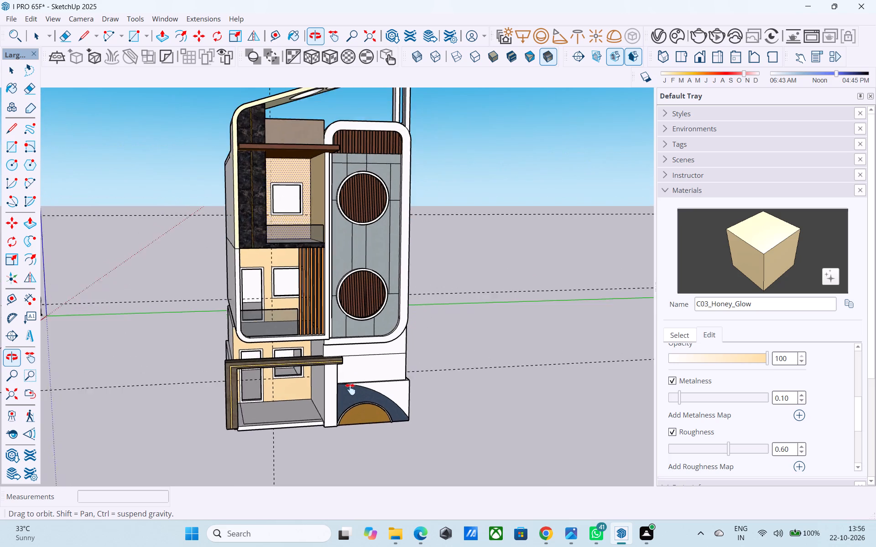
pyautogui.moveTo(350, 389); pyautogui.dragTo(312, 392, button='middle')
pyautogui.moveTo(319, 353); pyautogui.dragTo(390, 403, button='middle')
# Change the C03_Honey_Glow material's colour to a very pale peach-beige, close to white.
pyautogui.moveTo(717, 245); pyautogui.dragTo(696, 248, button='middle')
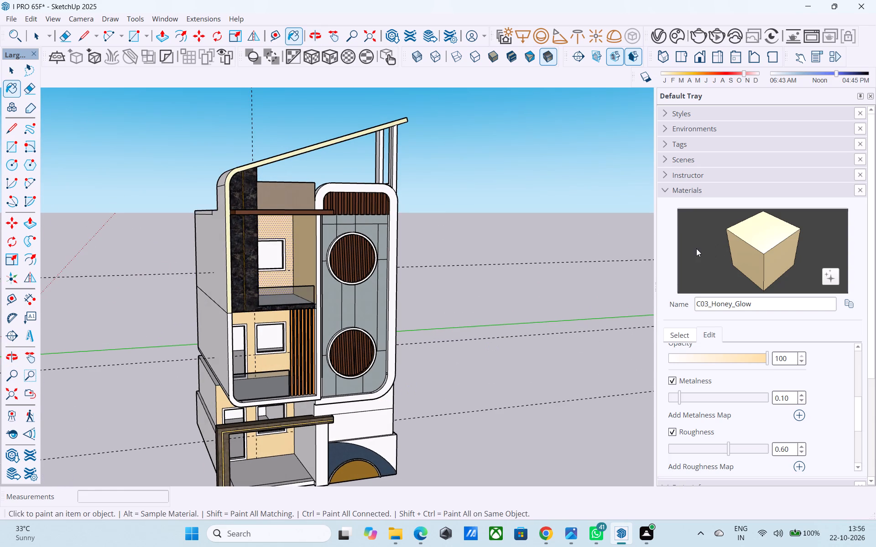
pyautogui.moveTo(696, 248); pyautogui.dragTo(696, 249, button='middle')
pyautogui.scroll(5, 700, 250)
pyautogui.scroll(-4, 720, 275)
pyautogui.scroll(4, 722, 299)
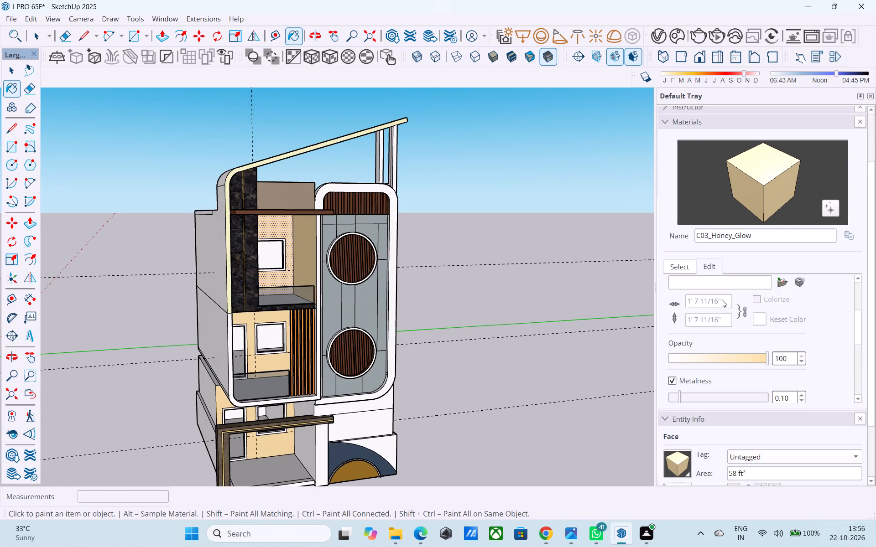
pyautogui.scroll(3, 693, 288)
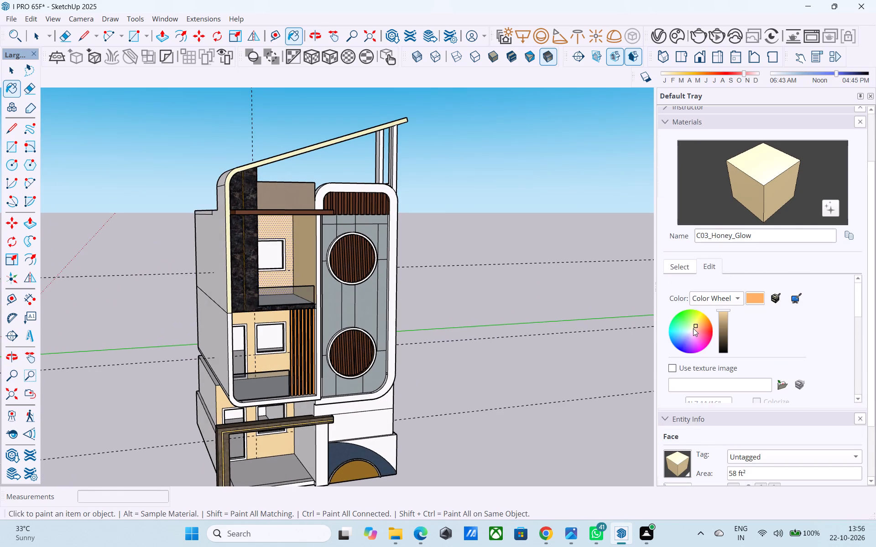
pyautogui.click(693, 328)
# Examine the facade with the paler wall colour from the front and both sides.
pyautogui.moveTo(557, 316); pyautogui.dragTo(391, 282, button='middle')
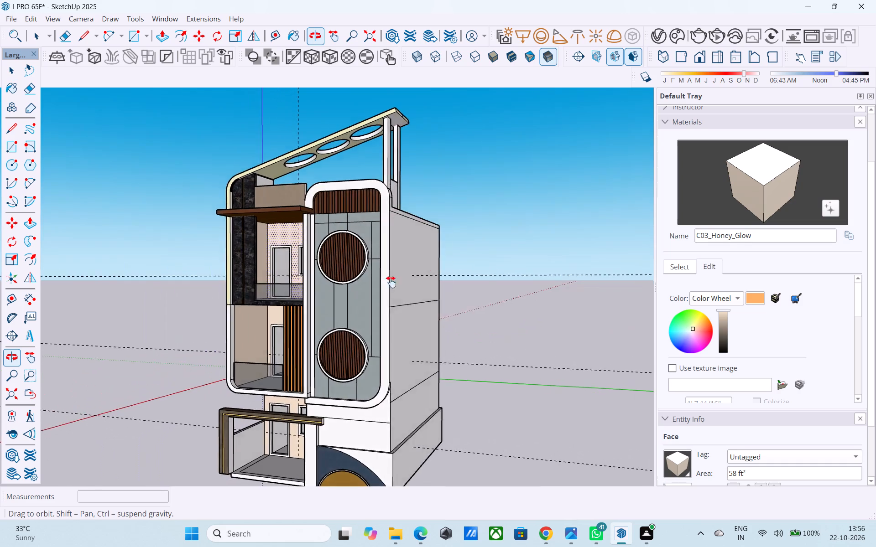
pyautogui.moveTo(391, 282); pyautogui.dragTo(578, 263, button='middle')
pyautogui.scroll(1, 543, 278)
pyautogui.press('space')
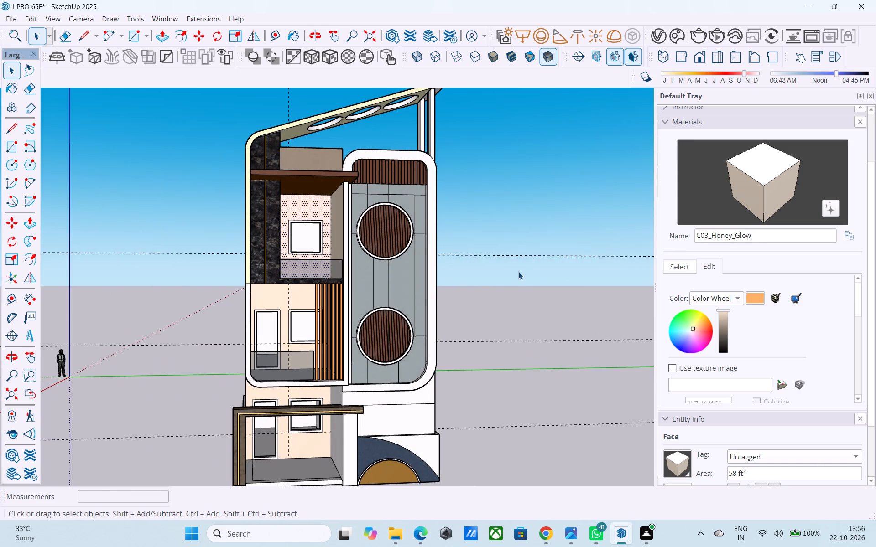
pyautogui.scroll(-3, 425, 293)
pyautogui.moveTo(423, 293); pyautogui.dragTo(400, 307, button='middle')
pyautogui.moveTo(496, 296); pyautogui.dragTo(494, 294, button='middle')
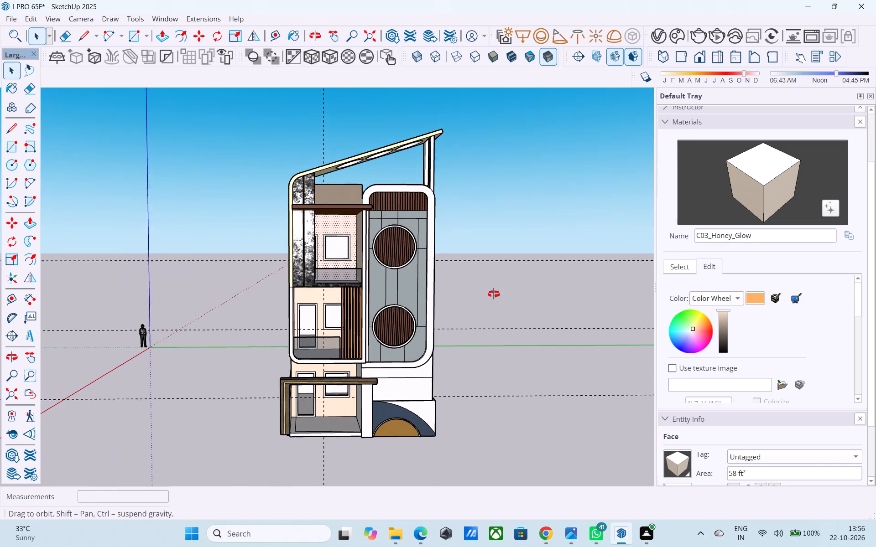
pyautogui.moveTo(494, 294); pyautogui.dragTo(481, 290, button='middle')
pyautogui.moveTo(507, 284); pyautogui.dragTo(422, 297, button='middle')
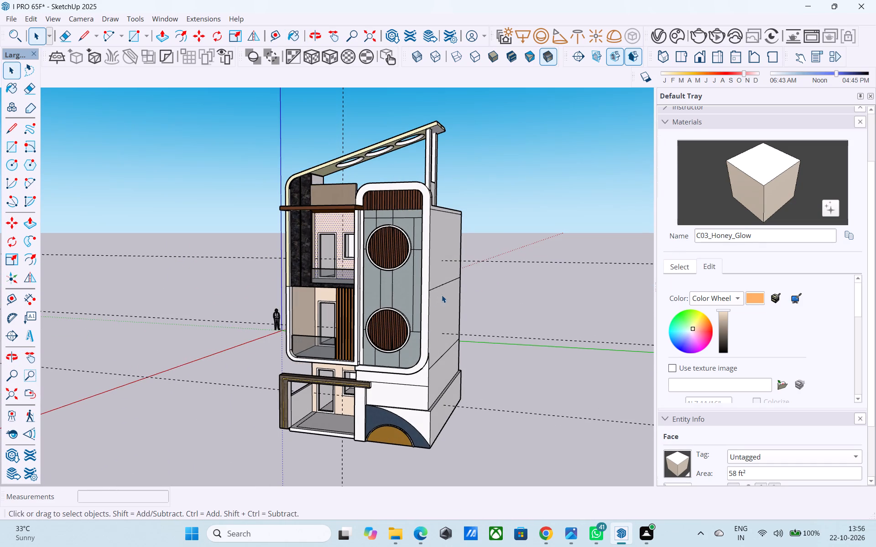
# Erase the remaining dashed construction guides around the building and save the model.
pyautogui.moveTo(476, 296); pyautogui.dragTo(469, 294, button='middle')
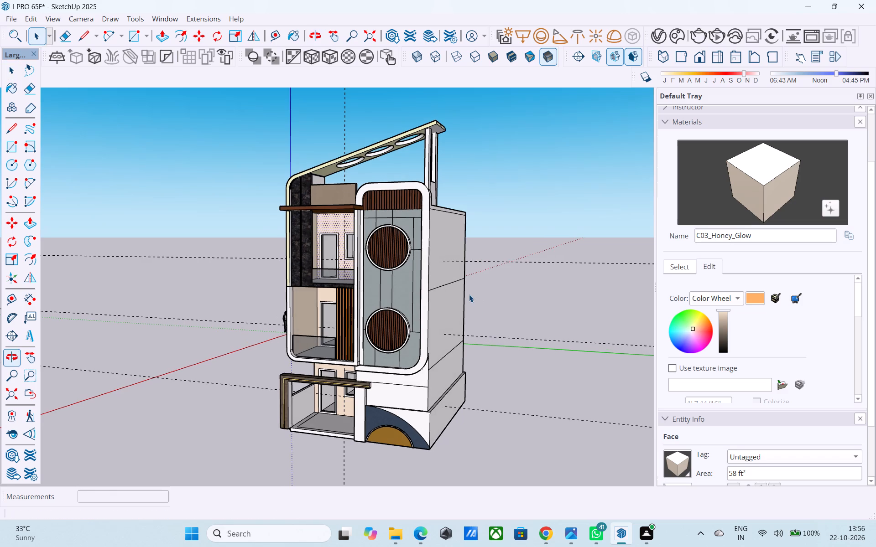
pyautogui.hotkey('ctrl', 's')
pyautogui.press('space')
pyautogui.moveTo(438, 291); pyautogui.dragTo(469, 280, button='middle')
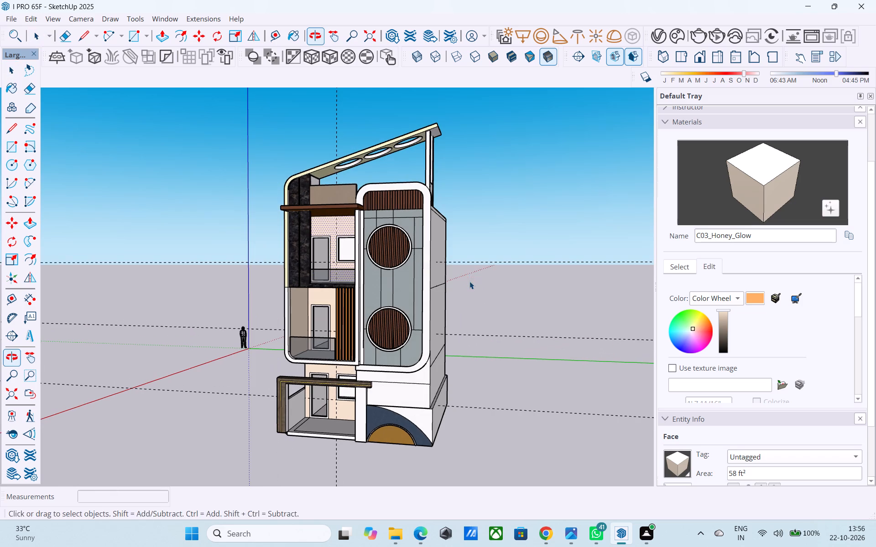
pyautogui.press('e')
pyautogui.moveTo(495, 245); pyautogui.dragTo(494, 452)
pyautogui.moveTo(335, 131); pyautogui.dragTo(332, 131)
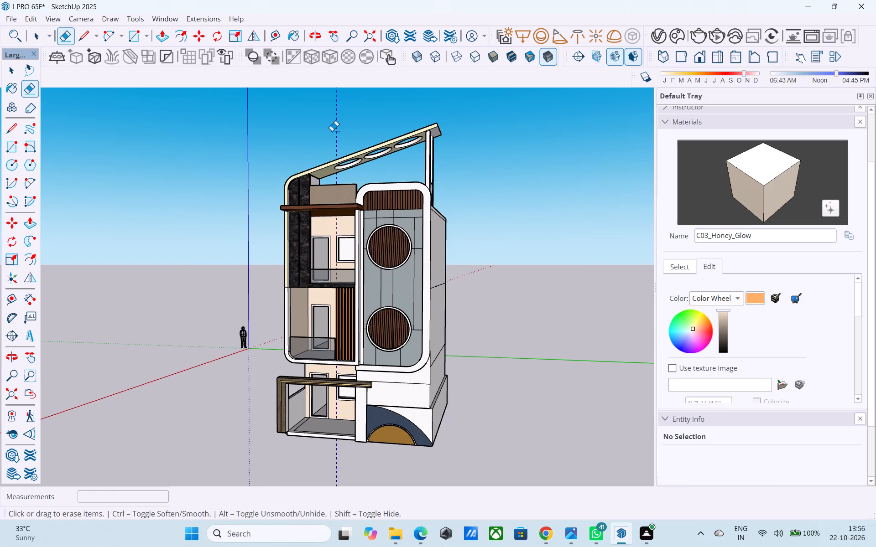
pyautogui.moveTo(332, 131); pyautogui.dragTo(328, 131)
pyautogui.press('space')
pyautogui.hotkey('ctrl', 's')
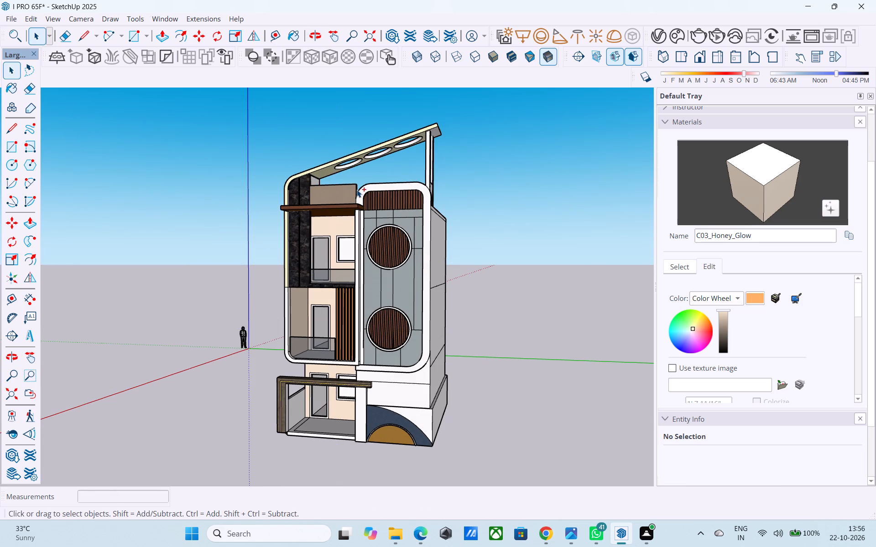
# Erase the short edge crossing the front face of the rounded balcony frame at the upper balcony's slab level.
pyautogui.press('space')
pyautogui.moveTo(380, 241); pyautogui.dragTo(517, 208, button='middle')
pyautogui.scroll(10, 185, 315)
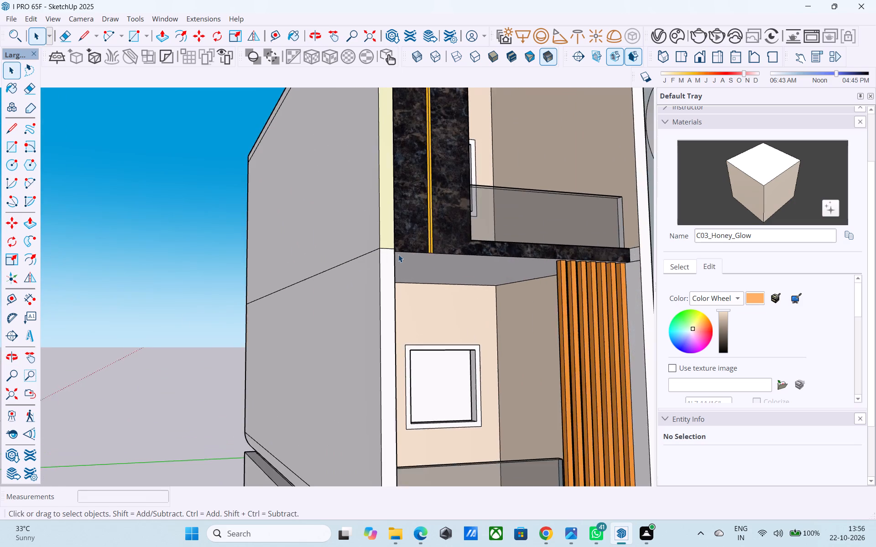
pyautogui.scroll(6, 398, 254)
pyautogui.press('e')
pyautogui.moveTo(387, 243); pyautogui.dragTo(387, 248)
pyautogui.scroll(-2, 356, 228)
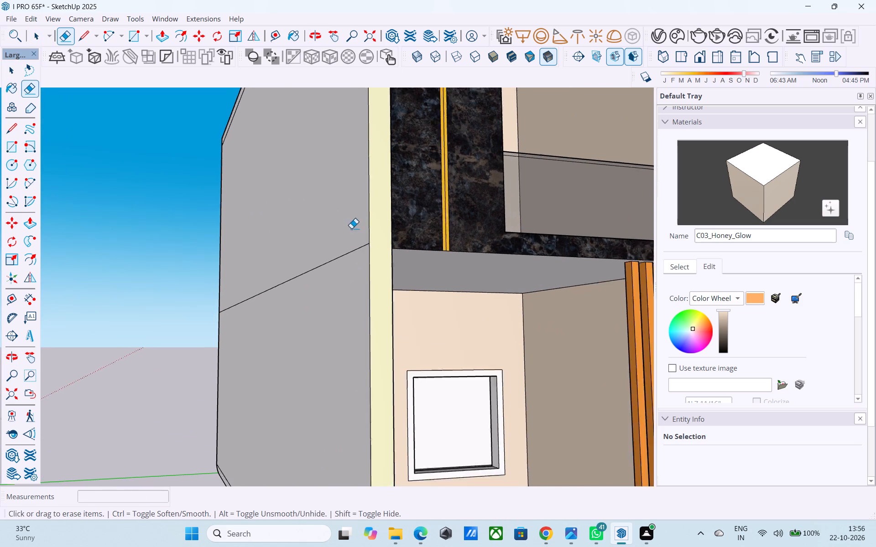
# Examine the cleaned-up balcony frame and the whole facade from the front, sides and a distance, saving the model.
pyautogui.scroll(-9, 351, 228)
pyautogui.scroll(1, 312, 232)
pyautogui.scroll(-2, 310, 232)
pyautogui.moveTo(275, 288); pyautogui.dragTo(255, 315, button='middle')
pyautogui.scroll(-7, 248, 310)
pyautogui.middleClick(364, 252)
pyautogui.scroll(8, 364, 252)
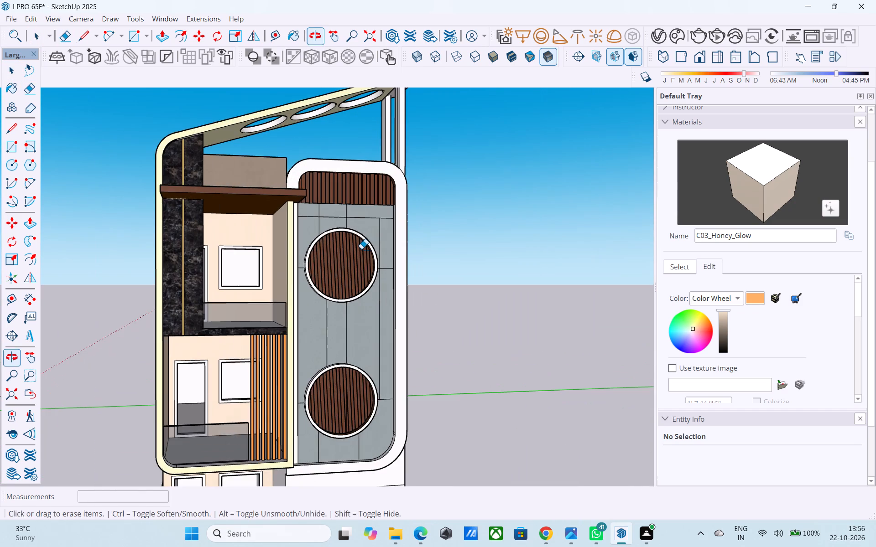
pyautogui.scroll(-7, 361, 249)
pyautogui.moveTo(371, 257); pyautogui.dragTo(249, 248, button='middle')
pyautogui.scroll(6, 250, 247)
pyautogui.moveTo(268, 251); pyautogui.dragTo(370, 227, button='middle')
pyautogui.scroll(-3, 256, 226)
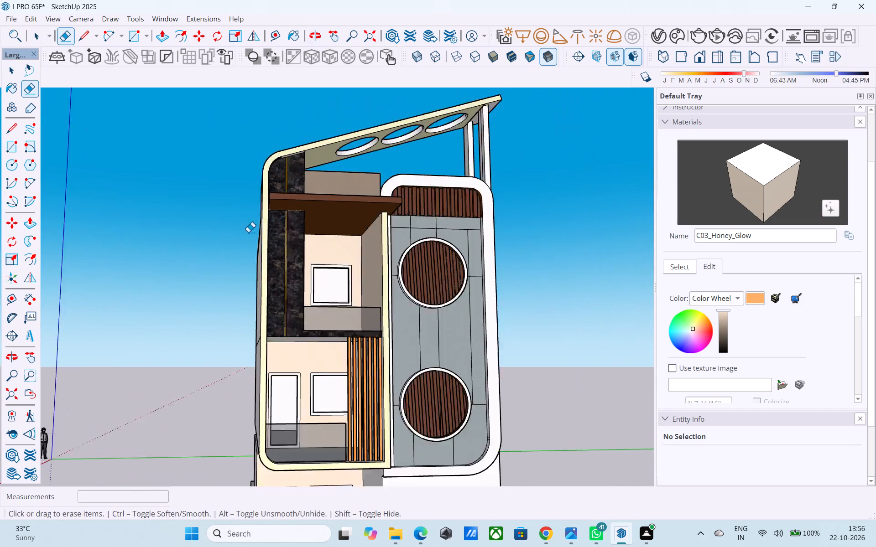
pyautogui.scroll(-2, 248, 232)
pyautogui.moveTo(290, 269); pyautogui.dragTo(374, 277, button='middle')
pyautogui.scroll(-5, 458, 196)
pyautogui.moveTo(396, 271); pyautogui.dragTo(303, 333, button='middle')
pyautogui.scroll(1, 334, 269)
pyautogui.hotkey('ctrl', 's')
pyautogui.scroll(-5, 350, 241)
pyautogui.keyDown('shift'); pyautogui.moveTo(357, 272); pyautogui.dragTo(338, 215, button='middle'); pyautogui.keyUp('shift')
pyautogui.press('space')
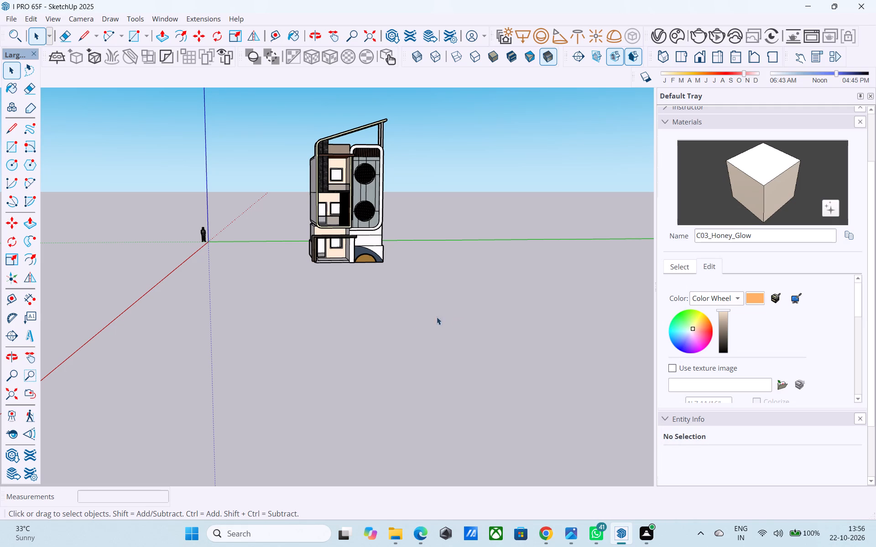
pyautogui.moveTo(409, 320); pyautogui.dragTo(393, 307, button='middle')
pyautogui.scroll(-5, 390, 354)
pyautogui.scroll(8, 361, 190)
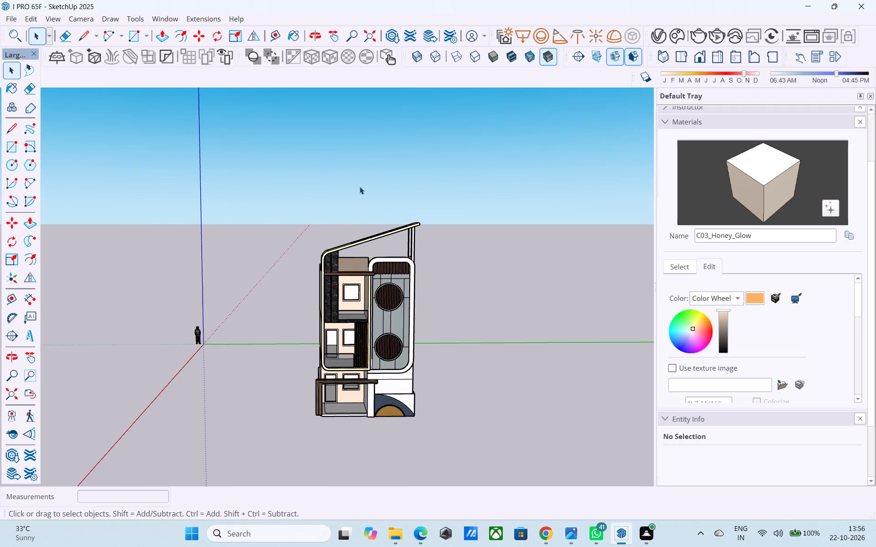
pyautogui.scroll(6, 361, 326)
pyautogui.scroll(1, 510, 385)
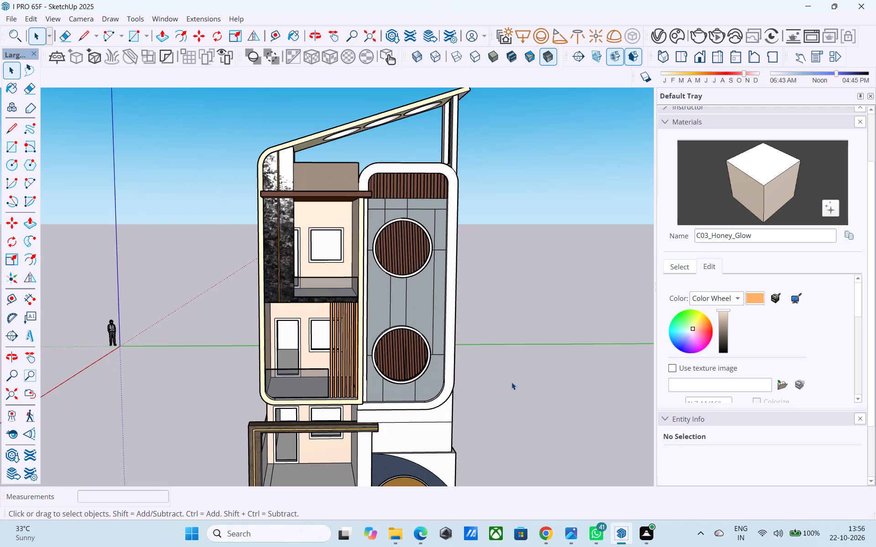
pyautogui.scroll(-3, 507, 240)
pyautogui.scroll(4, 445, 383)
pyautogui.moveTo(425, 374); pyautogui.dragTo(402, 375, button='middle')
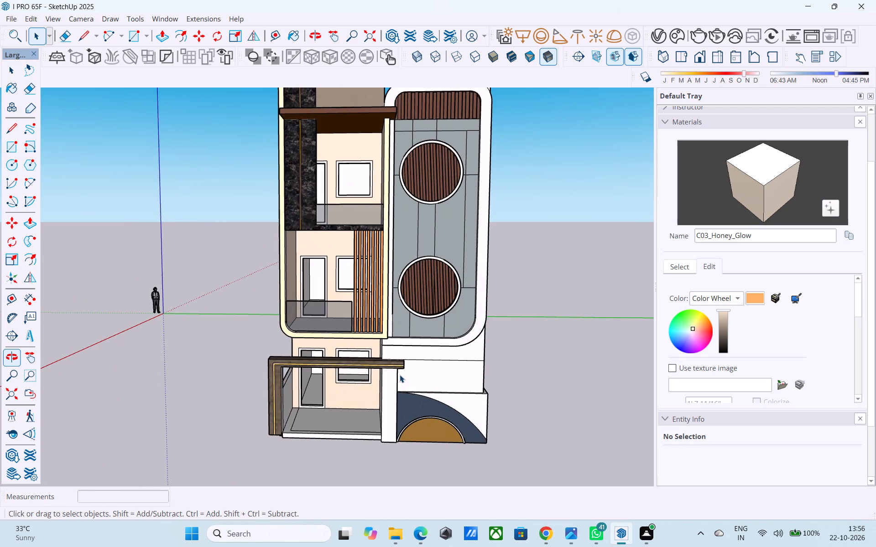
pyautogui.hotkey('ctrl', 's')
pyautogui.scroll(1, 396, 374)
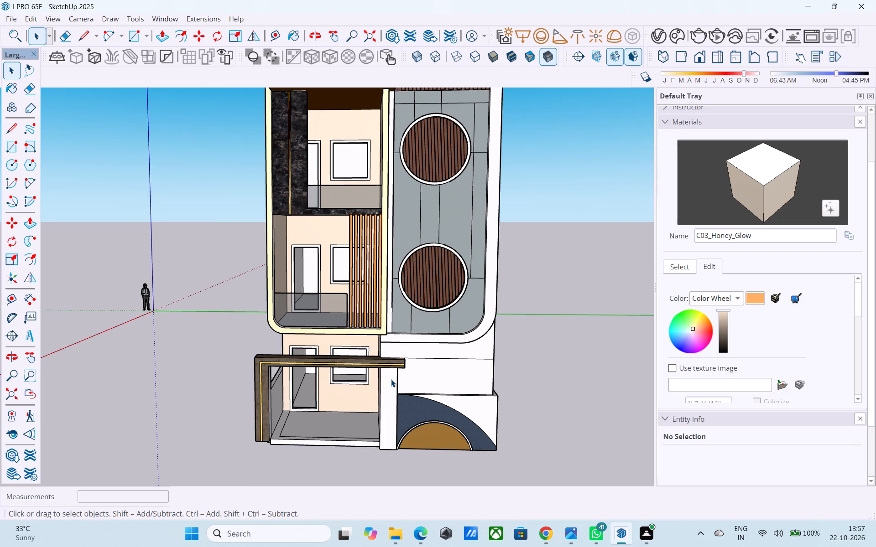
pyautogui.scroll(-5, 447, 344)
# Erase the short edge crossing the balcony frame's inner side face below the dark stone panel, and save the model.
pyautogui.moveTo(447, 344); pyautogui.dragTo(320, 362, button='middle')
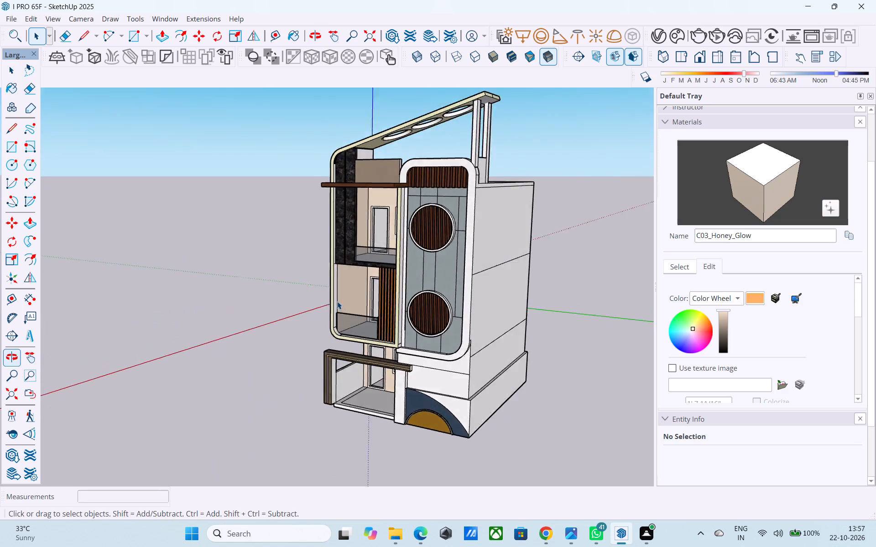
pyautogui.scroll(4, 343, 297)
pyautogui.moveTo(345, 311); pyautogui.dragTo(250, 332, button='middle')
pyautogui.scroll(1, 256, 332)
pyautogui.moveTo(278, 328); pyautogui.dragTo(310, 304, button='middle')
pyautogui.scroll(-3, 324, 284)
pyautogui.scroll(4, 328, 290)
pyautogui.scroll(15, 362, 221)
pyautogui.press('e')
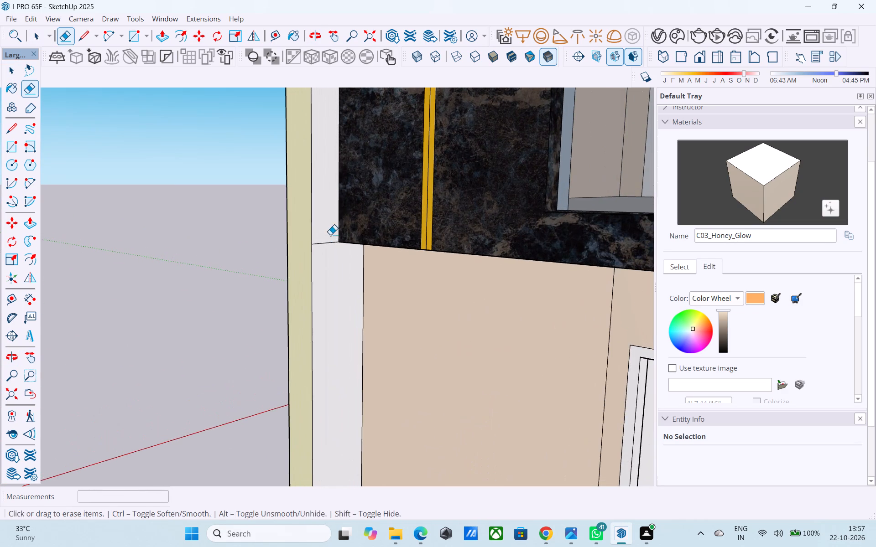
pyautogui.moveTo(330, 235); pyautogui.dragTo(329, 251)
pyautogui.hotkey('ctrl', 's')
pyautogui.press('space')
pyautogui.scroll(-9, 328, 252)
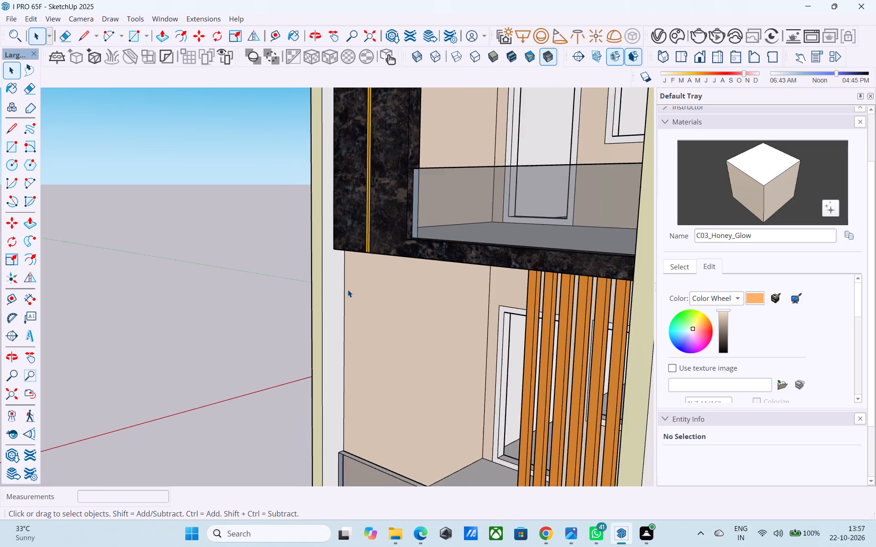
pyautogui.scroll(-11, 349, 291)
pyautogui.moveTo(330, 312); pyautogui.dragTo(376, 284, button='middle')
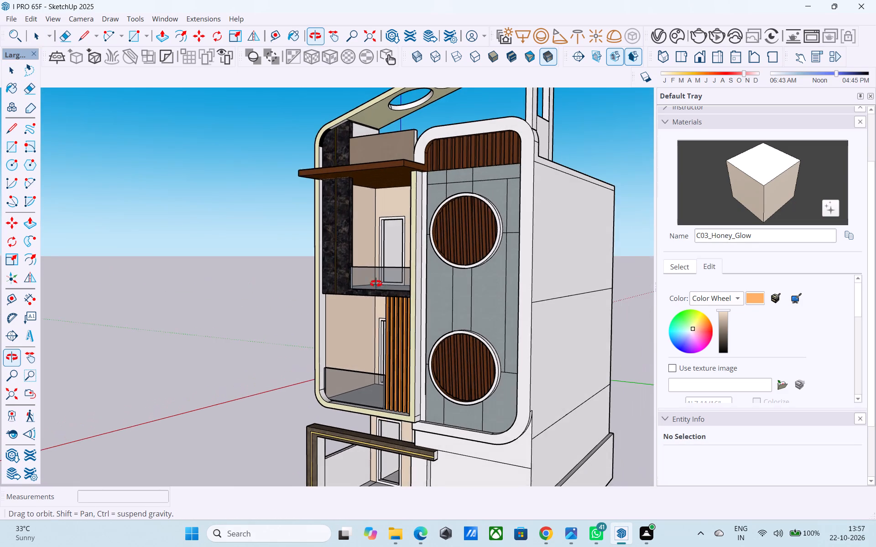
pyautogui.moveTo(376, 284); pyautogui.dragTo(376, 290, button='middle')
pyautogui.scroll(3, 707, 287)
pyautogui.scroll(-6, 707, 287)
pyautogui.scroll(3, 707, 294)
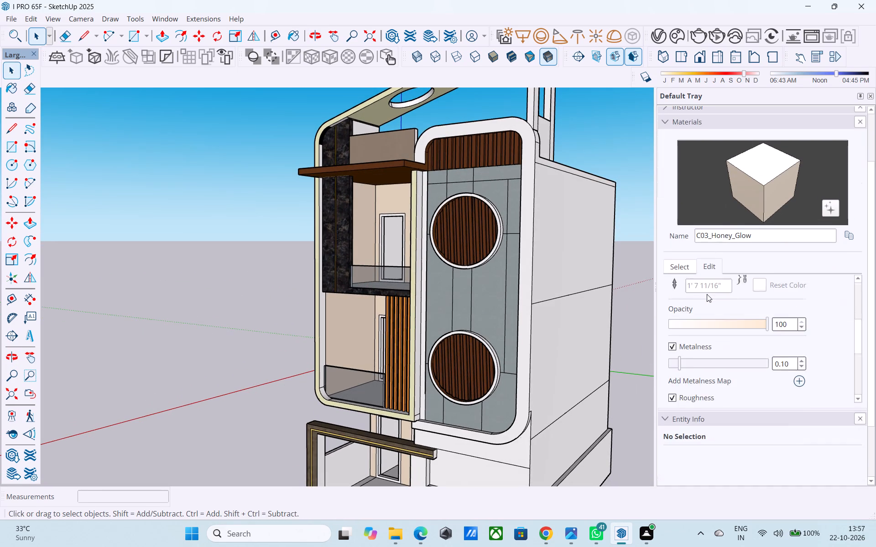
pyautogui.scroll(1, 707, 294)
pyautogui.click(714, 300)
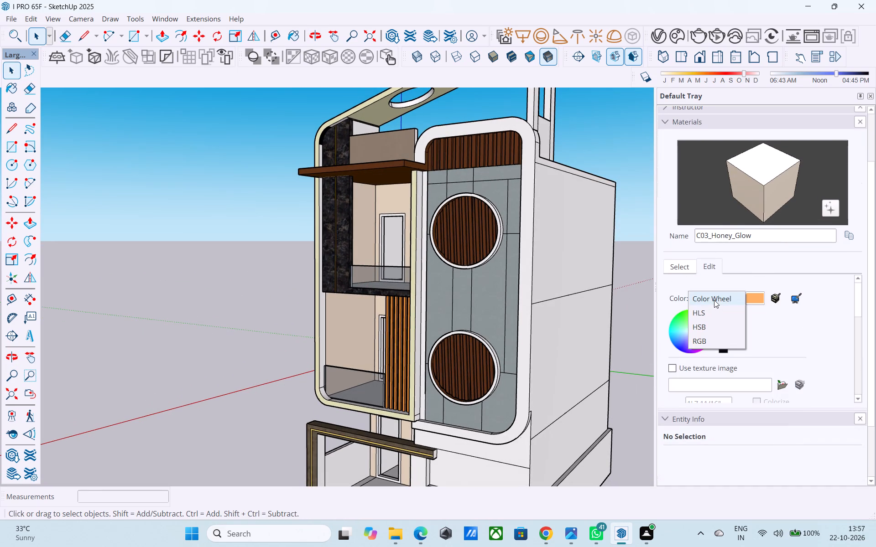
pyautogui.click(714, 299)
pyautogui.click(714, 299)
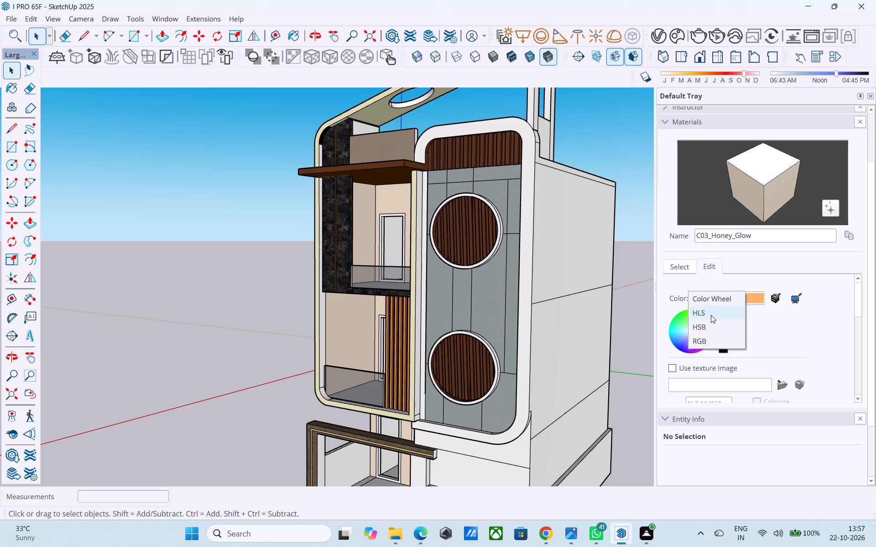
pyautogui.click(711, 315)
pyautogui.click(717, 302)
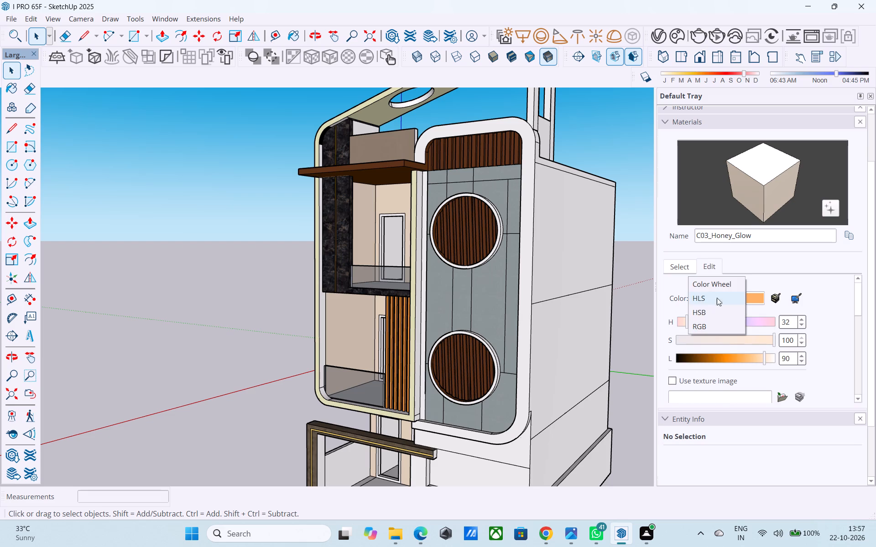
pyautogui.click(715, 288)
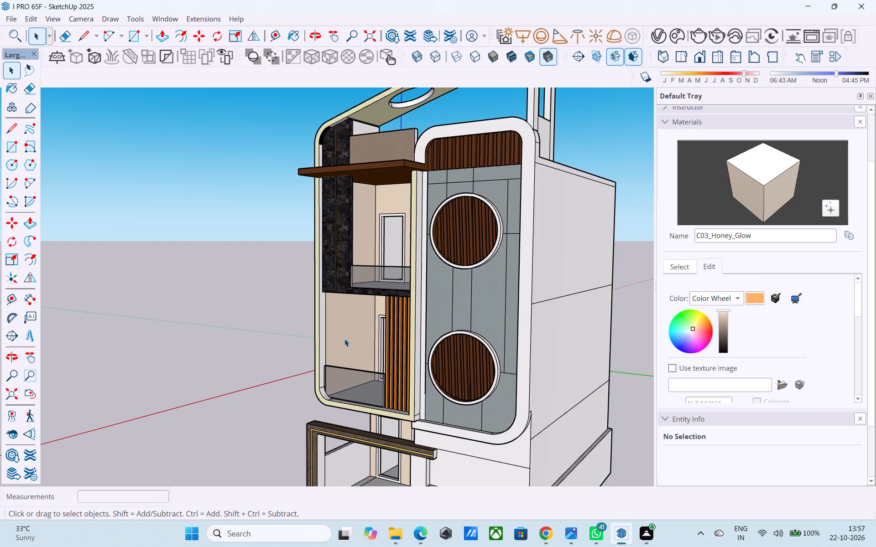
# Save the model and examine the full facade from the front, from a low viewpoint and from the sides.
pyautogui.scroll(-6, 328, 336)
pyautogui.moveTo(323, 333); pyautogui.dragTo(512, 321, button='middle')
pyautogui.hotkey('ctrl', 's')
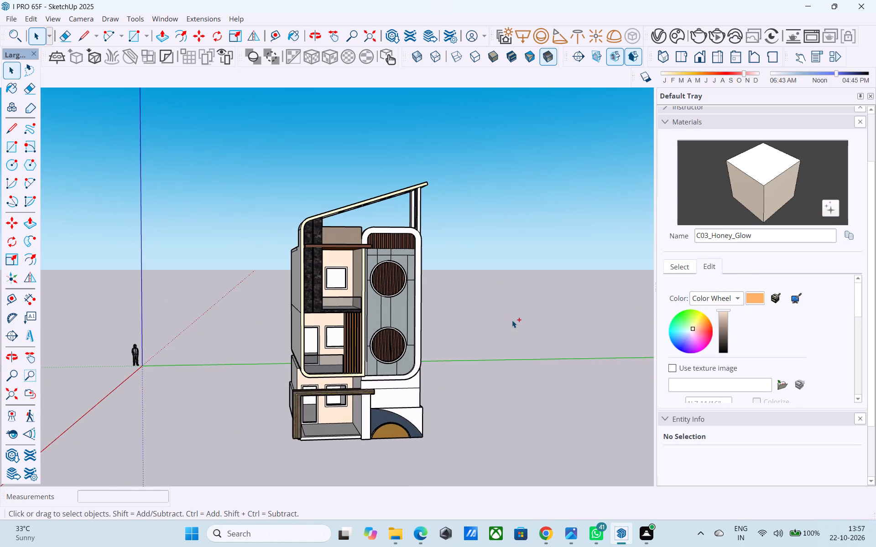
pyautogui.press('space')
pyautogui.scroll(-1, 476, 314)
pyautogui.moveTo(470, 319); pyautogui.dragTo(467, 272, button='middle')
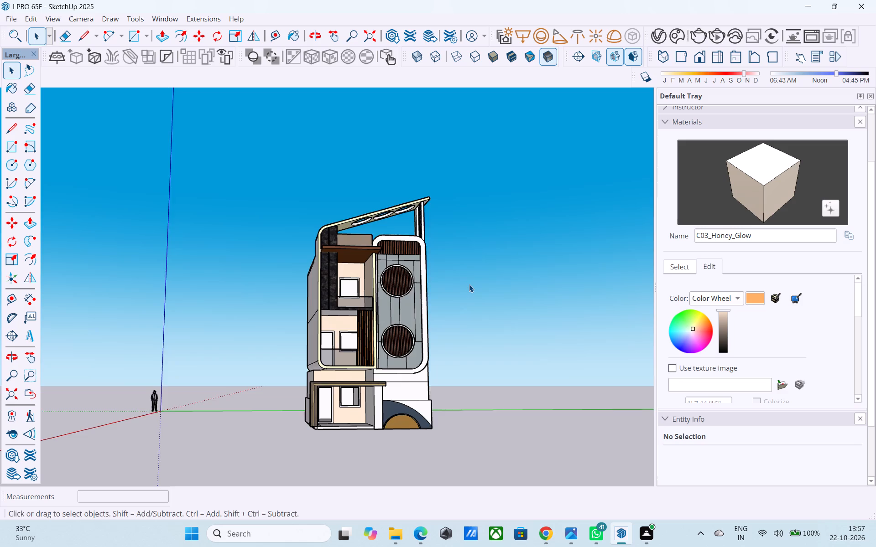
pyautogui.scroll(-2, 469, 284)
pyautogui.moveTo(461, 289); pyautogui.dragTo(354, 306, button='middle')
pyautogui.scroll(7, 429, 333)
pyautogui.moveTo(396, 342); pyautogui.dragTo(470, 410, button='middle')
pyautogui.scroll(-4, 512, 316)
pyautogui.moveTo(506, 324); pyautogui.dragTo(471, 308, button='middle')
# Change the C08_Toffee_Ember material on the circular slat panels and canopy to a lighter, less reddish brown, and save the model.
pyautogui.scroll(10, 436, 280)
pyautogui.click(428, 274)
pyautogui.click(711, 294)
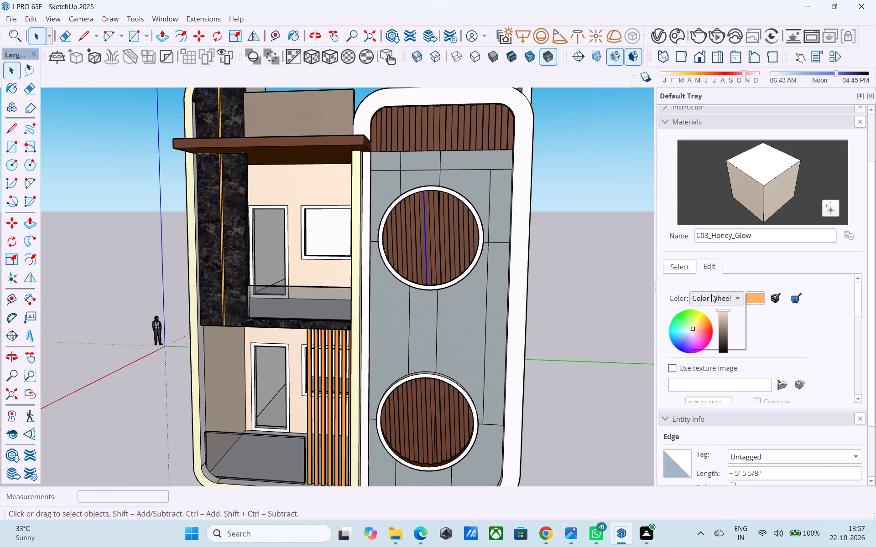
pyautogui.click(680, 268)
pyautogui.click(719, 280)
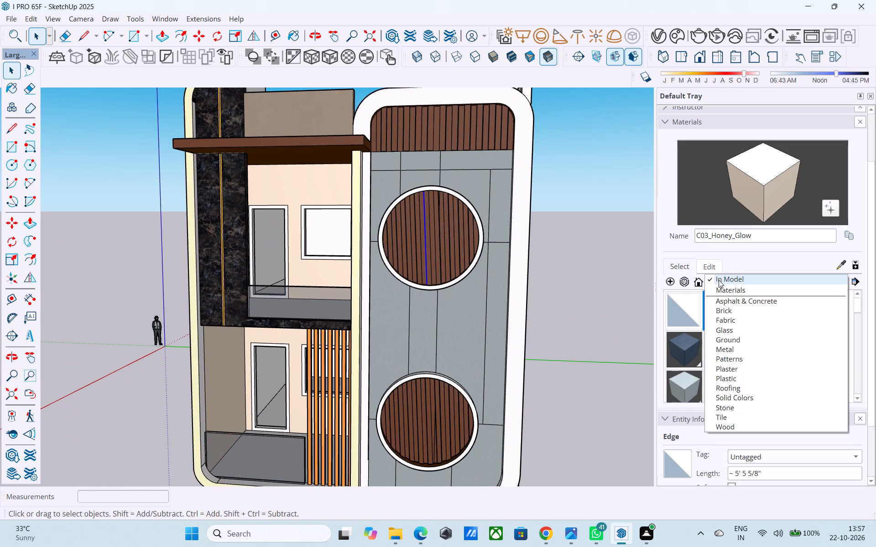
pyautogui.click(720, 278)
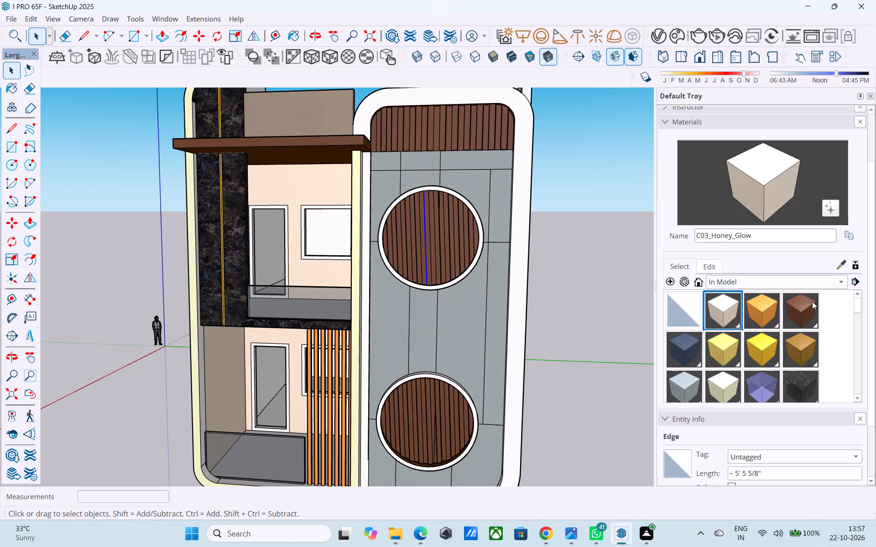
pyautogui.click(796, 309)
pyautogui.click(712, 269)
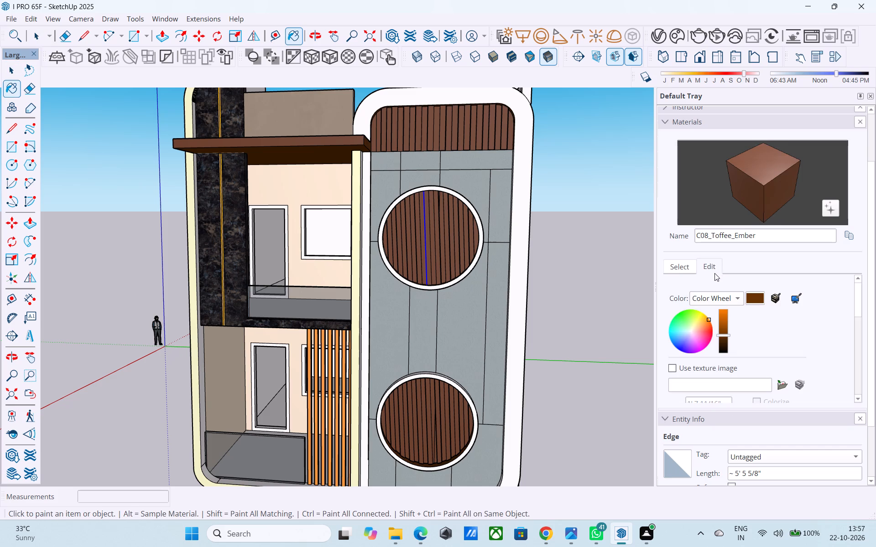
pyautogui.click(702, 323)
pyautogui.scroll(-3, 494, 321)
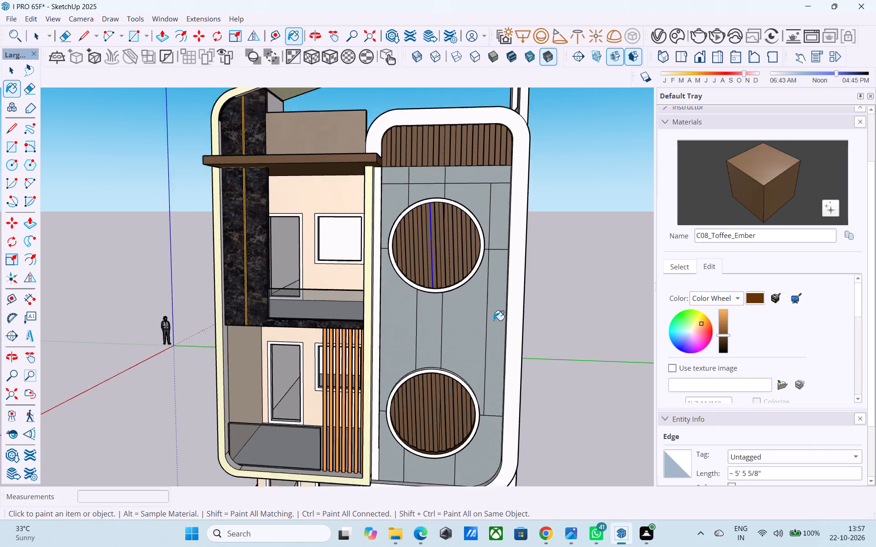
pyautogui.scroll(-3, 494, 320)
pyautogui.scroll(5, 542, 330)
pyautogui.moveTo(727, 334); pyautogui.dragTo(727, 331)
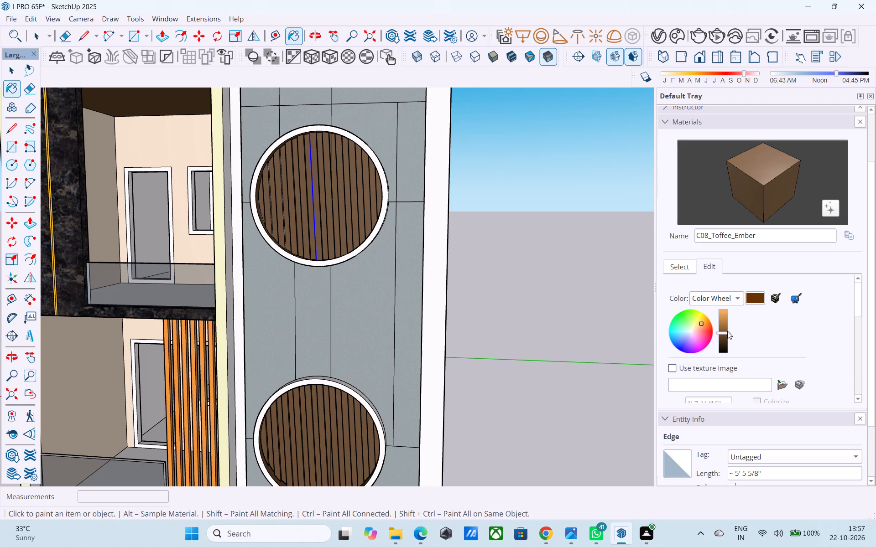
pyautogui.moveTo(727, 331); pyautogui.dragTo(727, 330)
pyautogui.scroll(-10, 563, 258)
pyautogui.moveTo(441, 316); pyautogui.dragTo(428, 298, button='middle')
pyautogui.scroll(-2, 292, 278)
pyautogui.scroll(5, 443, 291)
pyautogui.hotkey('ctrl', 's')
pyautogui.press('space')
# Examine the facade with the recoloured brown slats and canopy, down to the ground-floor arch.
pyautogui.scroll(-3, 304, 266)
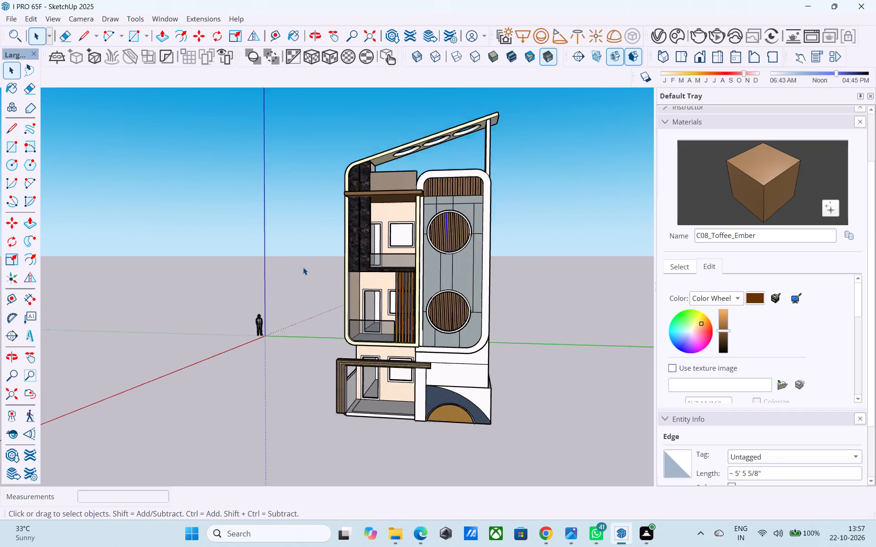
pyautogui.scroll(-3, 303, 267)
pyautogui.moveTo(311, 289); pyautogui.dragTo(252, 282, button='middle')
pyautogui.scroll(6, 384, 274)
pyautogui.moveTo(453, 287); pyautogui.dragTo(448, 283, button='middle')
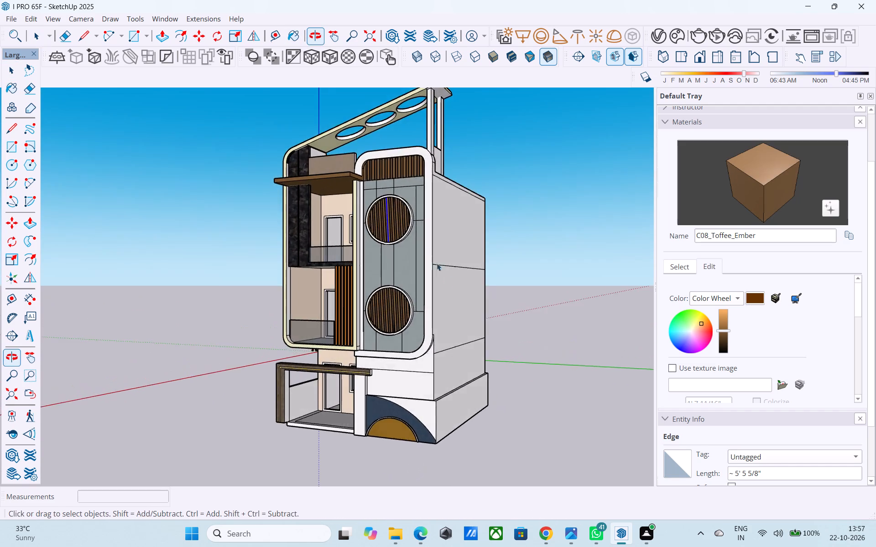
pyautogui.scroll(-5, 424, 247)
pyautogui.scroll(9, 436, 310)
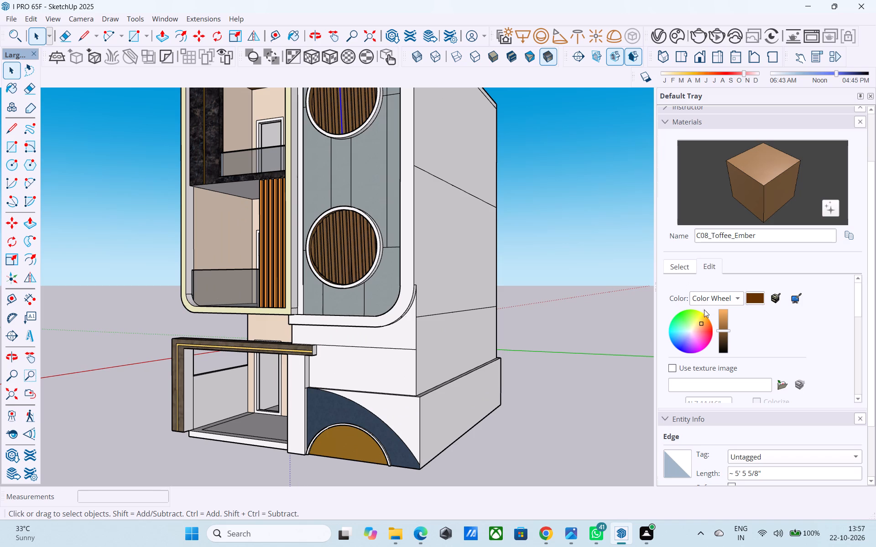
# Paint the two front wall bands above the blue arch and the adjoining side wall band with Plaster_03_1K.
pyautogui.click(693, 266)
pyautogui.click(724, 278)
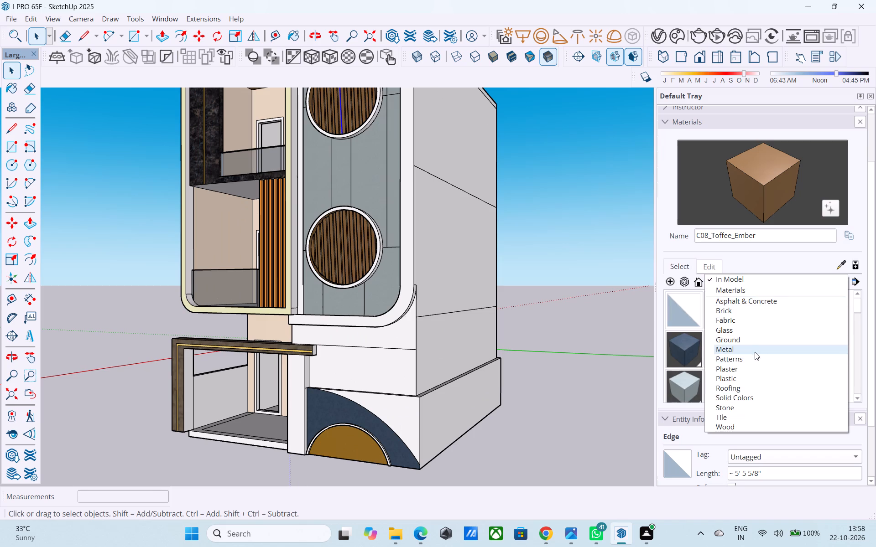
pyautogui.click(754, 368)
pyautogui.click(722, 311)
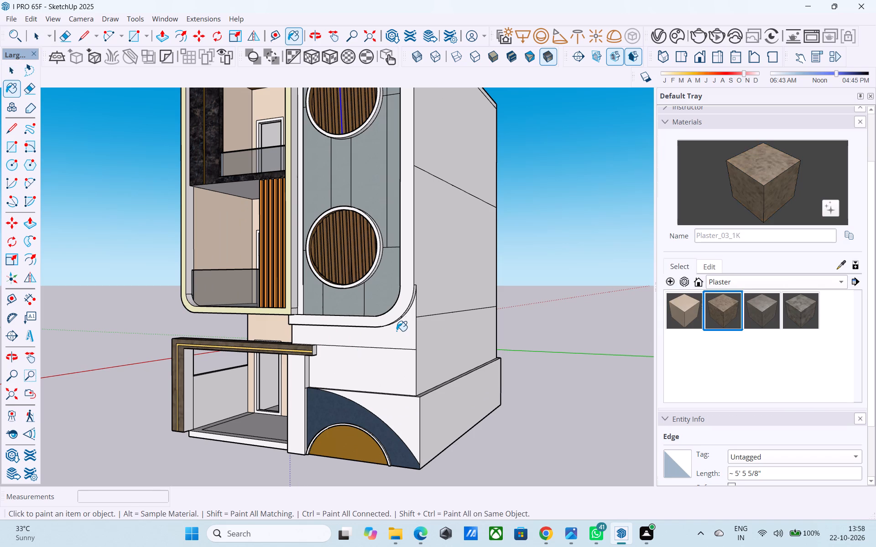
pyautogui.click(396, 331)
pyautogui.click(378, 365)
pyautogui.scroll(-4, 378, 363)
pyautogui.moveTo(376, 363); pyautogui.dragTo(407, 357, button='middle')
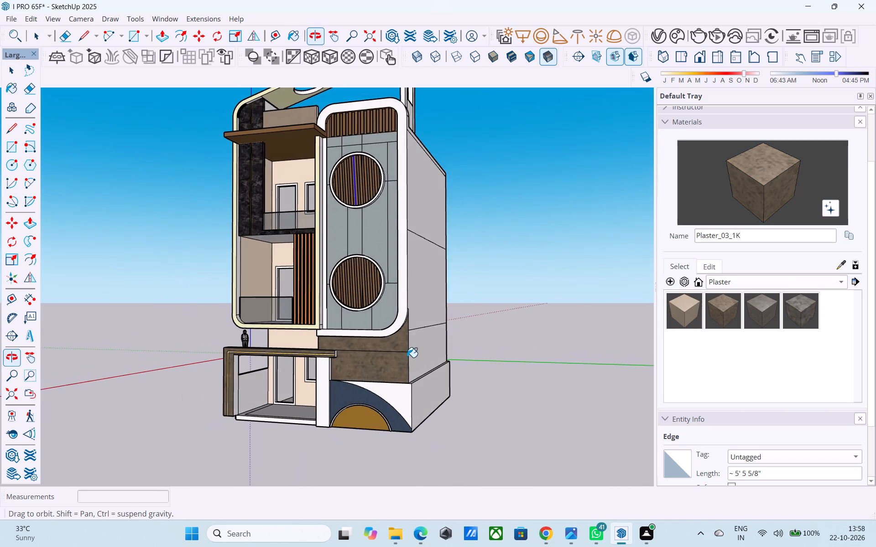
pyautogui.moveTo(407, 357); pyautogui.dragTo(408, 357, button='middle')
pyautogui.click(433, 357)
# Examine the facade with the plastered lower wall bands from the front and sides, and save the model.
pyautogui.moveTo(432, 355); pyautogui.dragTo(301, 361, button='middle')
pyautogui.scroll(-2, 420, 325)
pyautogui.moveTo(530, 306); pyautogui.dragTo(602, 288, button='middle')
pyautogui.scroll(-4, 507, 293)
pyautogui.moveTo(448, 322); pyautogui.dragTo(472, 320, button='middle')
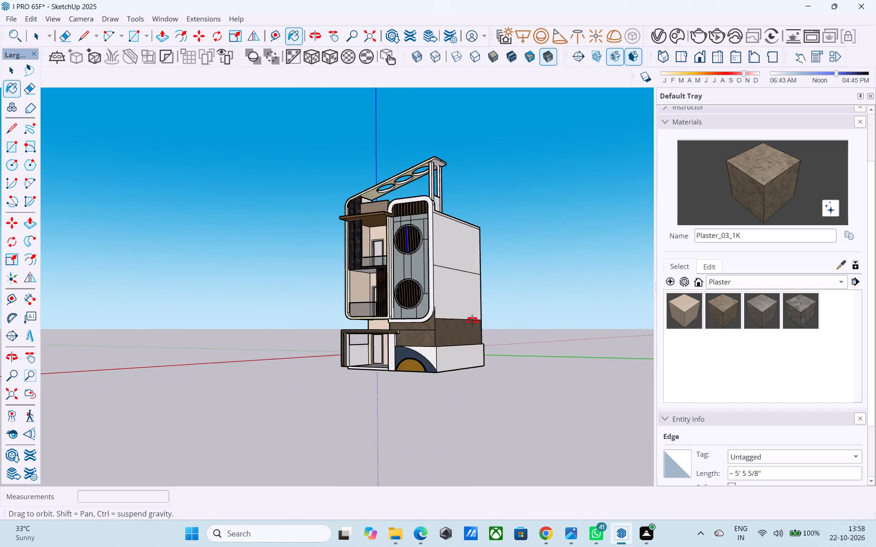
pyautogui.moveTo(472, 320); pyautogui.dragTo(574, 320, button='middle')
pyautogui.scroll(5, 570, 323)
pyautogui.scroll(-6, 510, 314)
pyautogui.scroll(-3, 325, 311)
pyautogui.moveTo(321, 324); pyautogui.dragTo(327, 346, button='middle')
pyautogui.scroll(10, 321, 342)
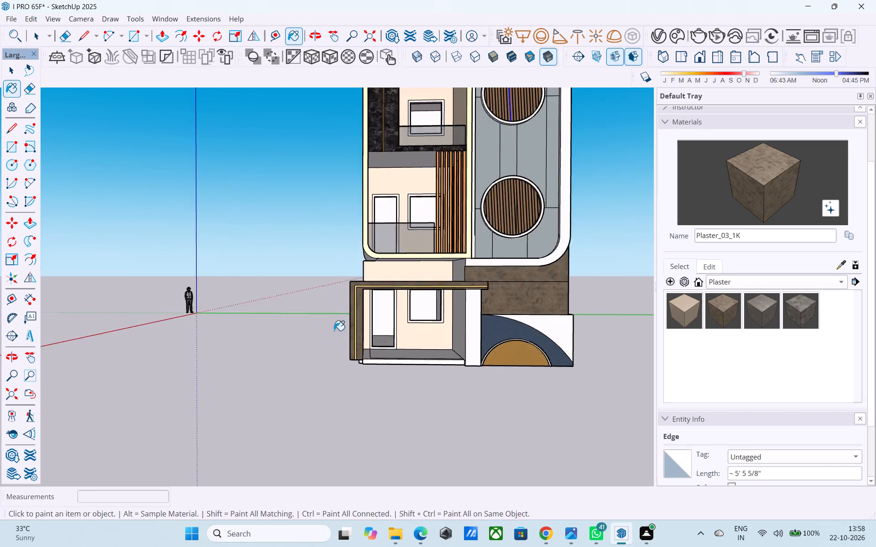
pyautogui.scroll(-5, 338, 311)
pyautogui.moveTo(440, 270); pyautogui.dragTo(340, 361, button='middle')
pyautogui.moveTo(397, 316); pyautogui.dragTo(475, 284, button='middle')
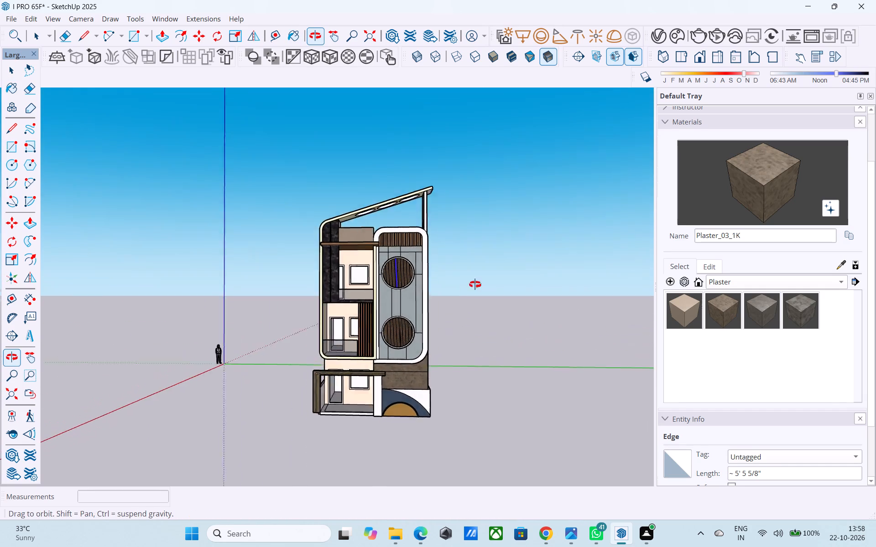
pyautogui.moveTo(475, 284); pyautogui.dragTo(476, 284, button='middle')
pyautogui.scroll(5, 448, 292)
pyautogui.press('space')
pyautogui.scroll(-1, 469, 277)
pyautogui.moveTo(457, 282); pyautogui.dragTo(411, 290, button='middle')
pyautogui.hotkey('ctrl', 's')
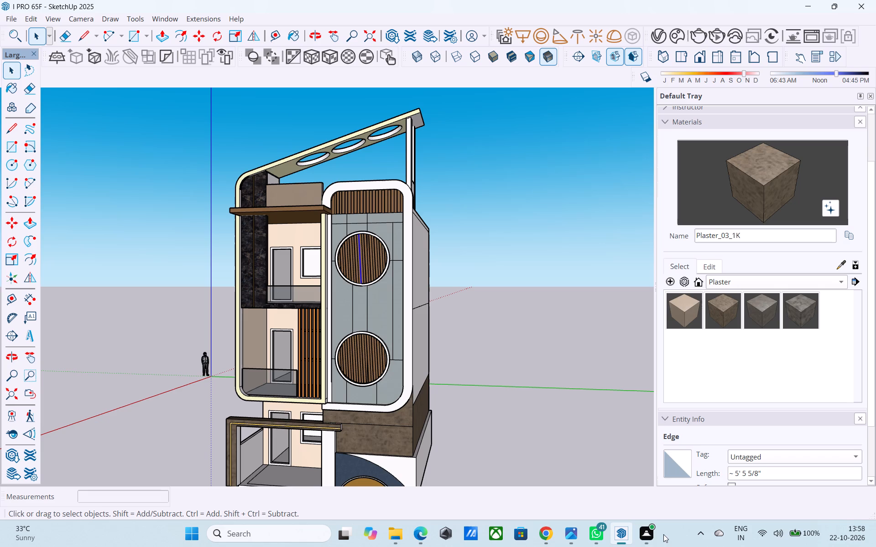
# Import the porta+4 door model from the Downloads folder and place it on the ground in front of the building.
pyautogui.scroll(-4, 445, 366)
pyautogui.moveTo(427, 387); pyautogui.dragTo(375, 345, button='middle')
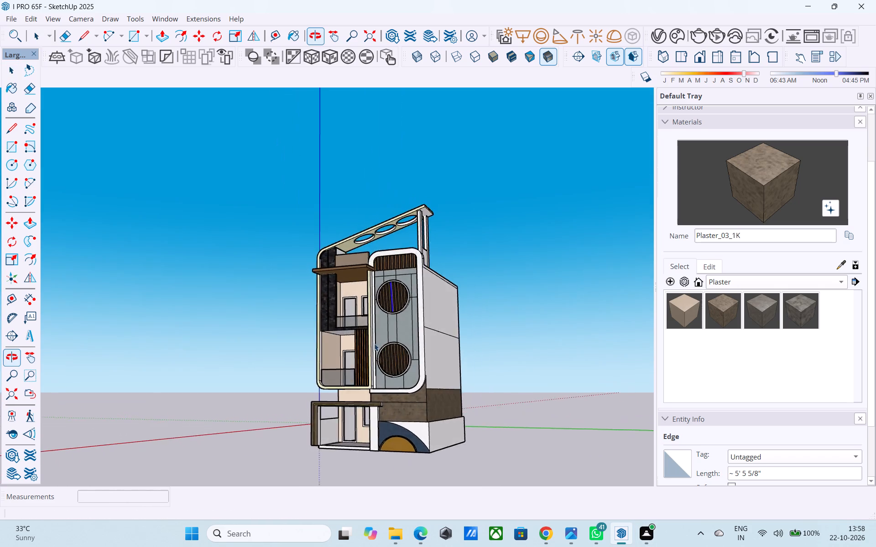
pyautogui.scroll(-4, 373, 344)
pyautogui.moveTo(368, 355); pyautogui.dragTo(381, 387, button='middle')
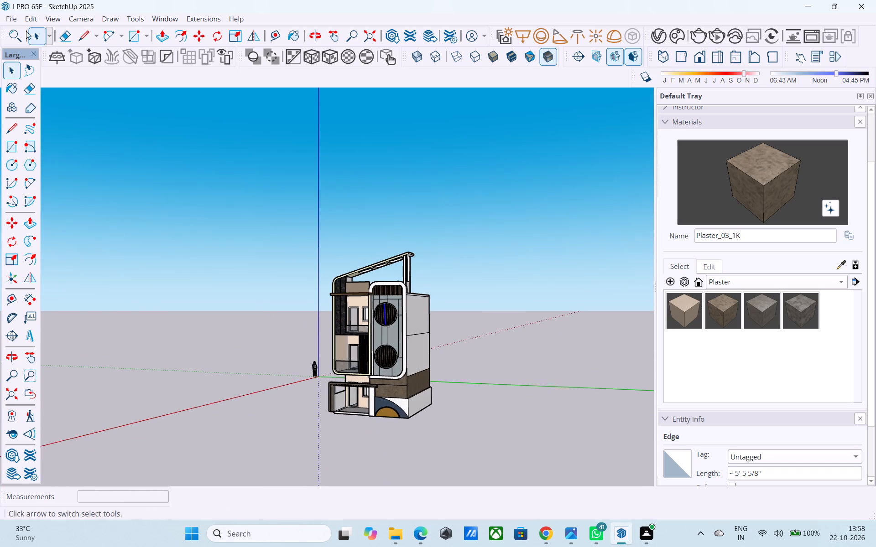
pyautogui.click(9, 21)
pyautogui.click(68, 175)
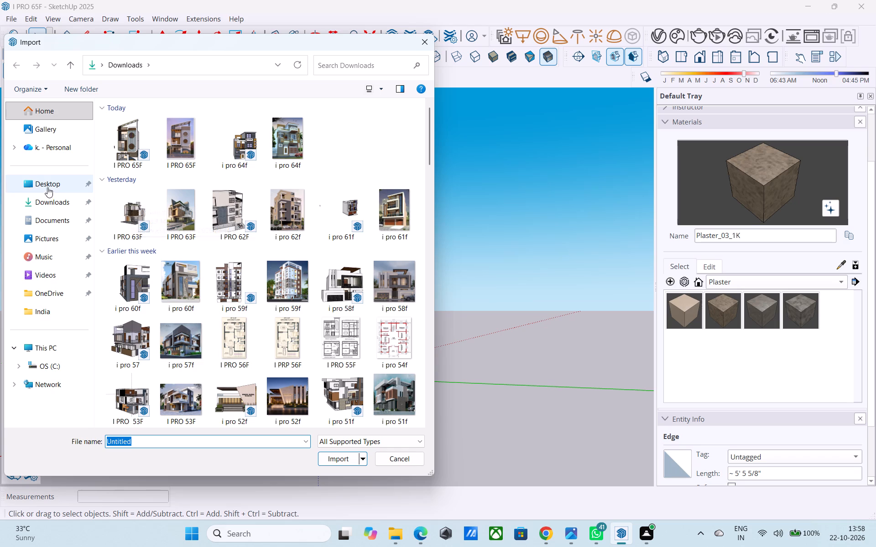
pyautogui.click(52, 201)
pyautogui.scroll(-4, 225, 200)
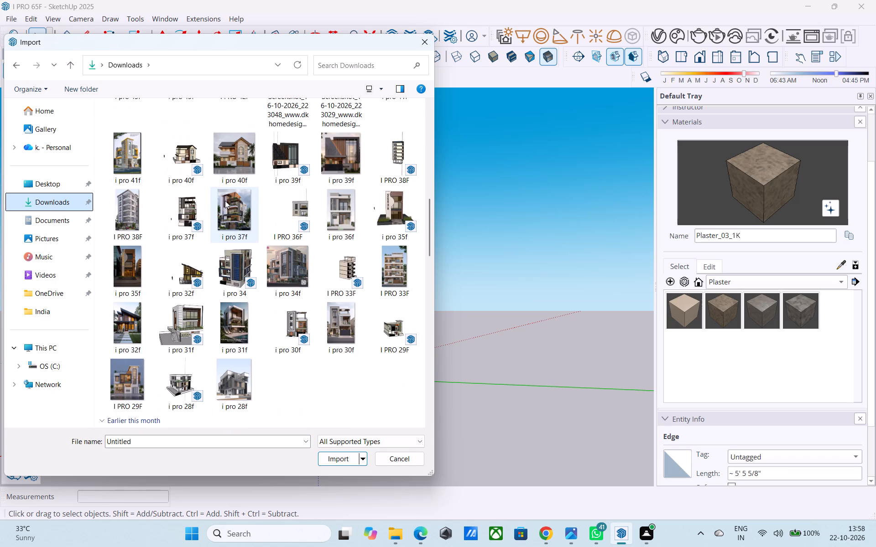
pyautogui.scroll(-4, 221, 217)
pyautogui.scroll(-1, 310, 279)
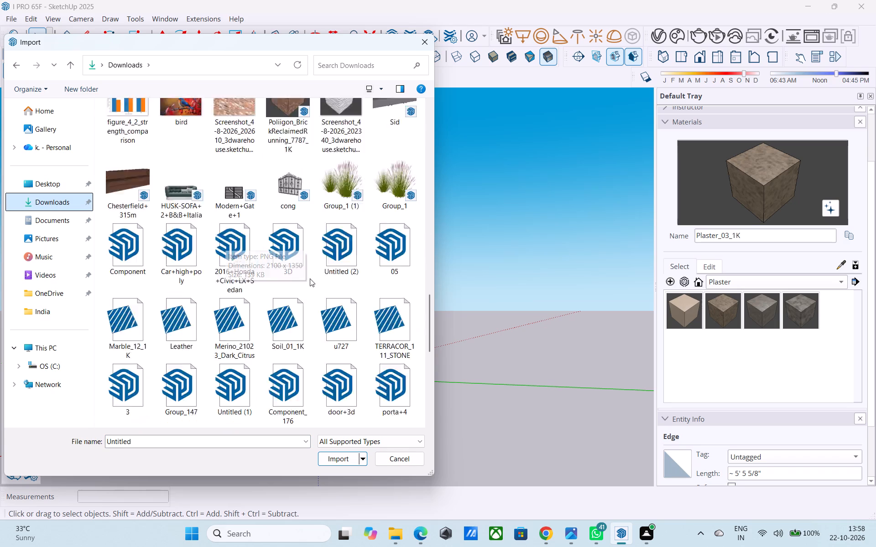
pyautogui.scroll(-1, 310, 279)
pyautogui.click(390, 166)
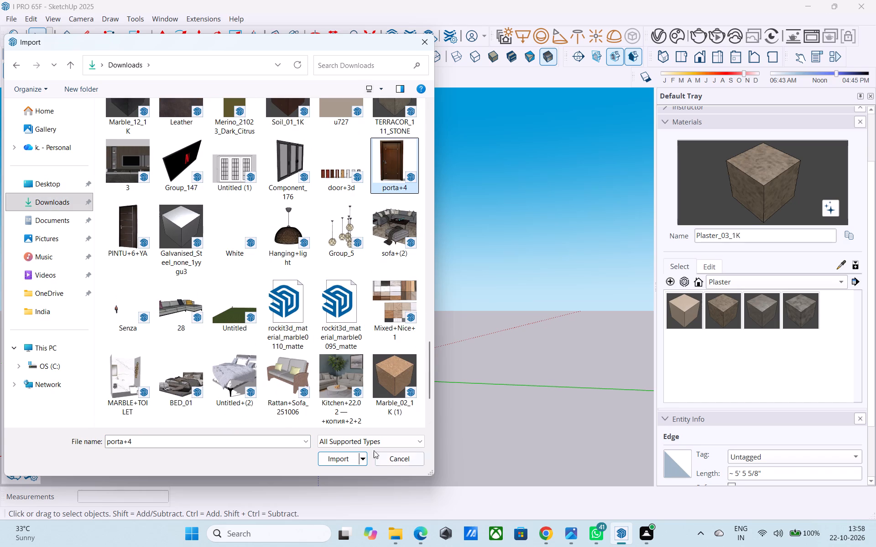
pyautogui.click(326, 454)
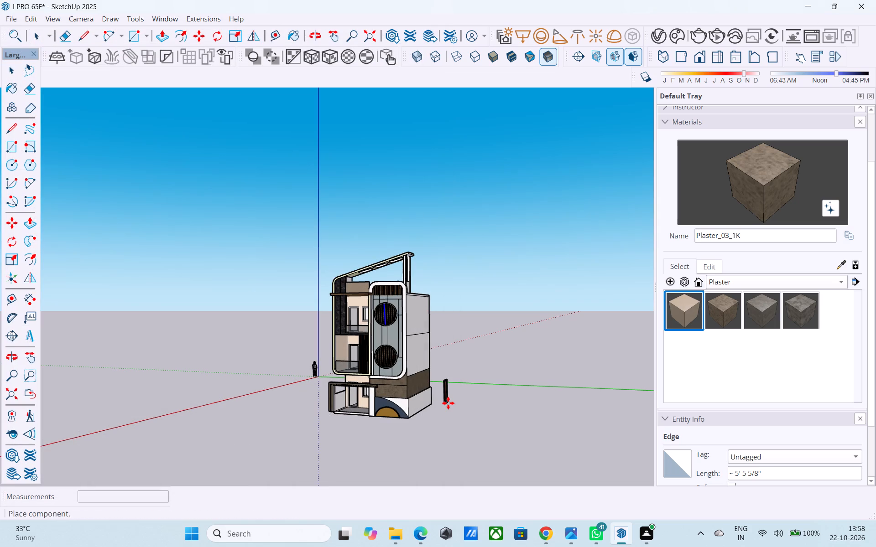
pyautogui.scroll(-6, 448, 397)
pyautogui.moveTo(441, 401); pyautogui.dragTo(468, 500, button='middle')
pyautogui.scroll(5, 437, 493)
pyautogui.click(400, 409)
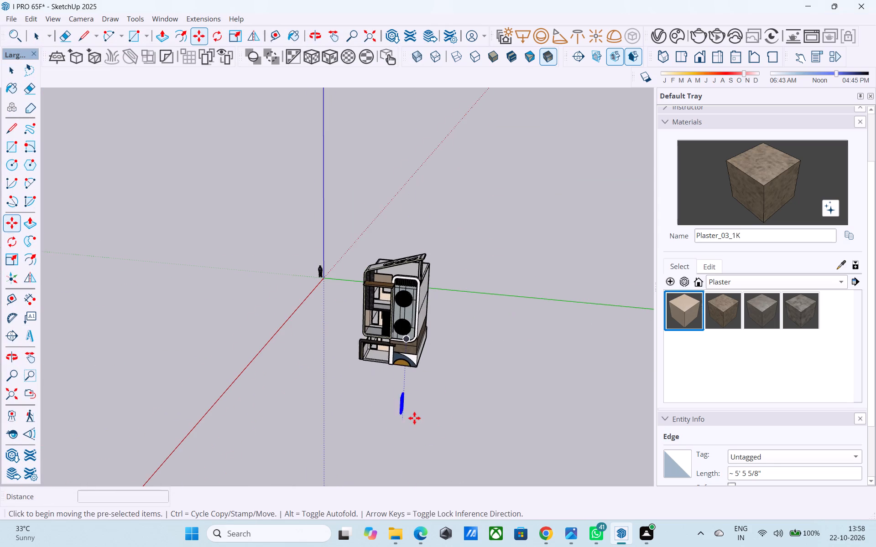
# Rotate the imported door 90° about the vertical axis so it faces the same way as the front facade.
pyautogui.scroll(4, 414, 418)
pyautogui.moveTo(386, 422); pyautogui.dragTo(421, 442, button='middle')
pyautogui.scroll(5, 415, 436)
pyautogui.press('q')
pyautogui.click(353, 401)
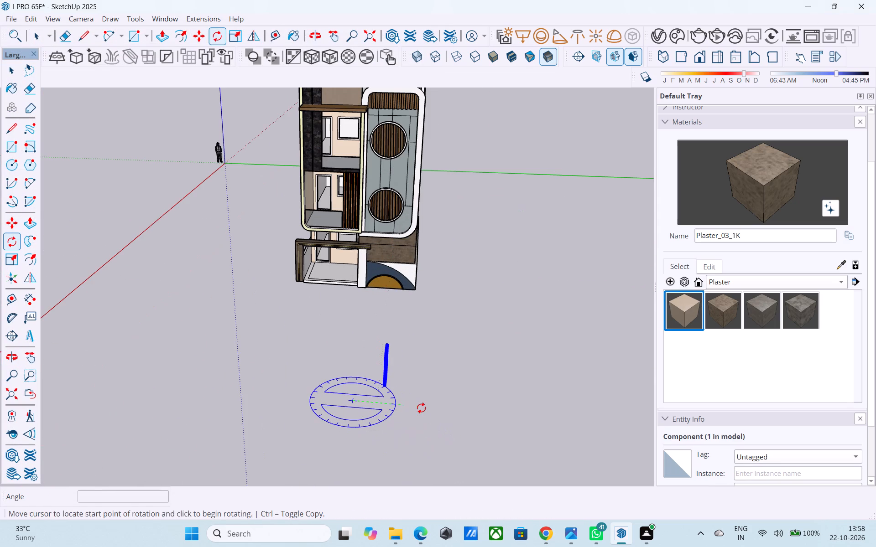
pyautogui.click(421, 408)
pyautogui.click(365, 336)
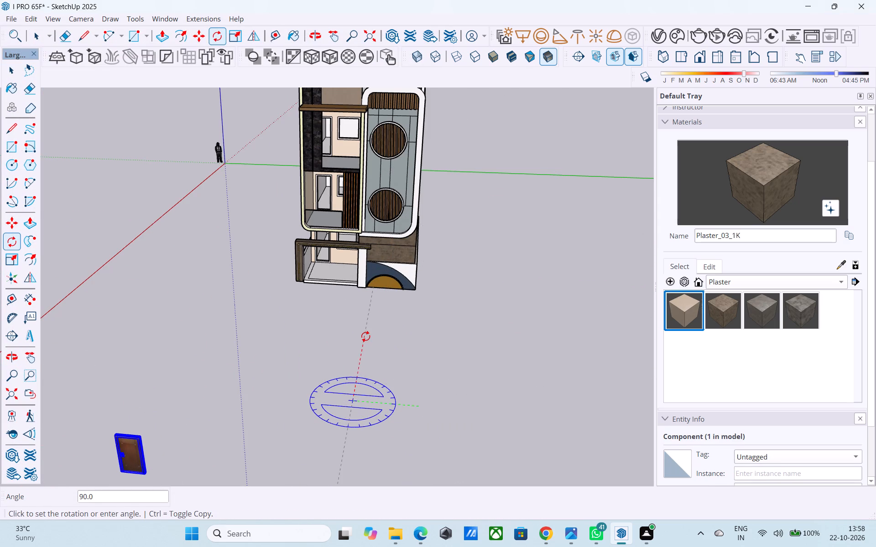
# Move the door by its bottom corner to the ground just in front of the blue arch.
pyautogui.scroll(-10, 365, 336)
pyautogui.scroll(5, 294, 411)
pyautogui.press('m')
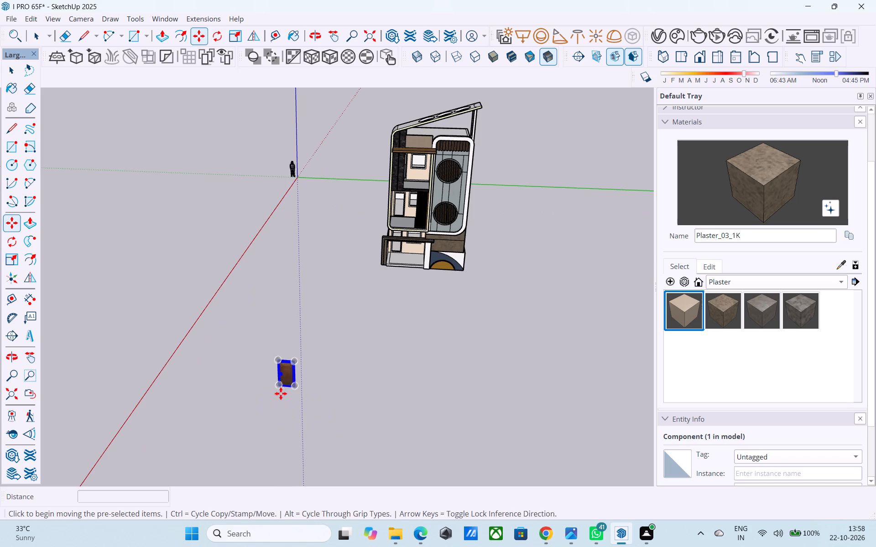
pyautogui.click(277, 390)
pyautogui.keyDown('shift'); pyautogui.moveTo(369, 303); pyautogui.dragTo(336, 408, button='middle'); pyautogui.keyUp('shift')
pyautogui.scroll(4, 339, 400)
pyautogui.scroll(1, 379, 328)
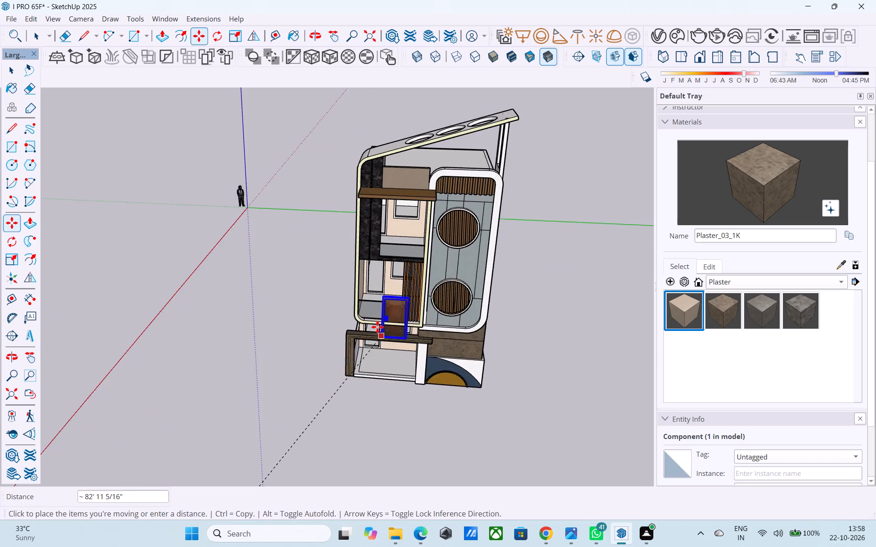
pyautogui.scroll(3, 377, 327)
pyautogui.moveTo(376, 327); pyautogui.dragTo(351, 377, button='middle')
pyautogui.scroll(7, 353, 386)
pyautogui.moveTo(342, 469); pyautogui.dragTo(371, 405, button='middle')
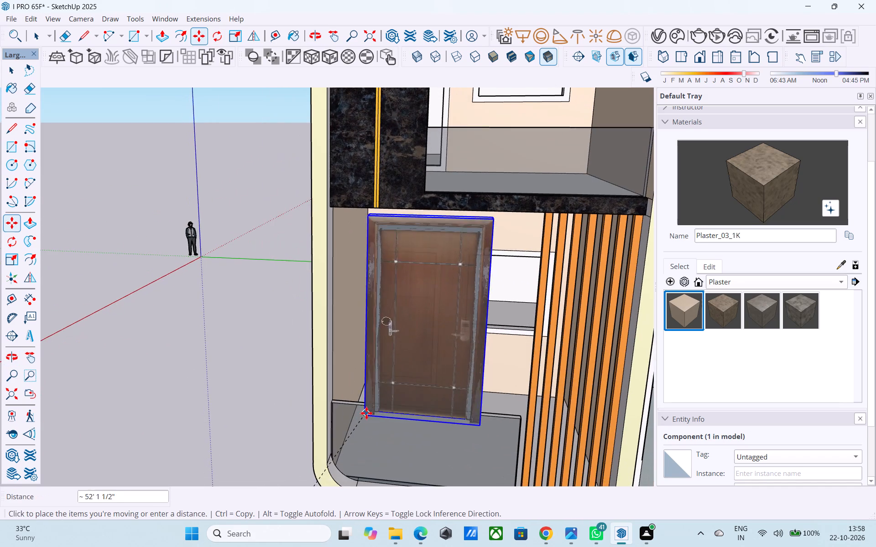
pyautogui.scroll(-11, 390, 377)
pyautogui.keyDown('shift'); pyautogui.moveTo(404, 430); pyautogui.dragTo(418, 309, button='middle'); pyautogui.keyUp('shift')
pyautogui.click(466, 432)
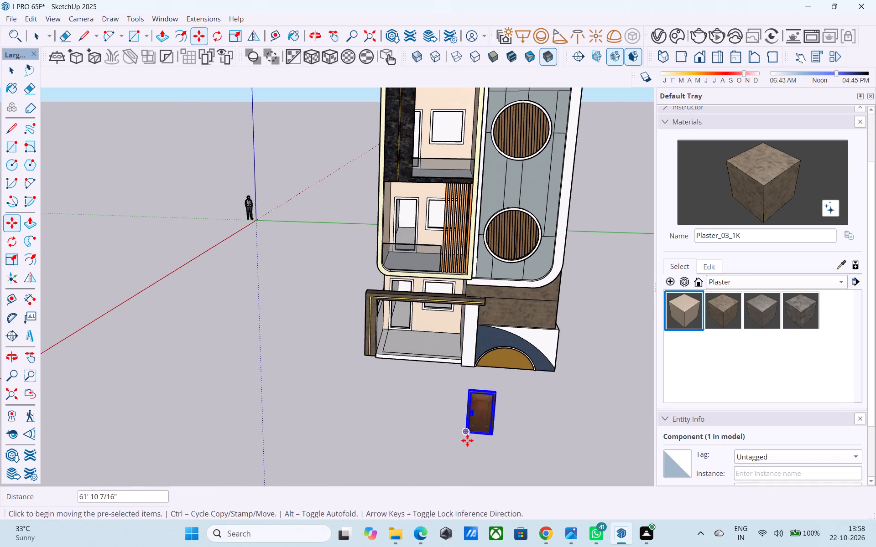
# Move the door by its bottom corner against the white column beside the blue arch.
pyautogui.scroll(6, 464, 445)
pyautogui.moveTo(439, 444); pyautogui.dragTo(591, 463, button='middle')
pyautogui.moveTo(456, 435); pyautogui.dragTo(546, 432, button='middle')
pyautogui.click(423, 376)
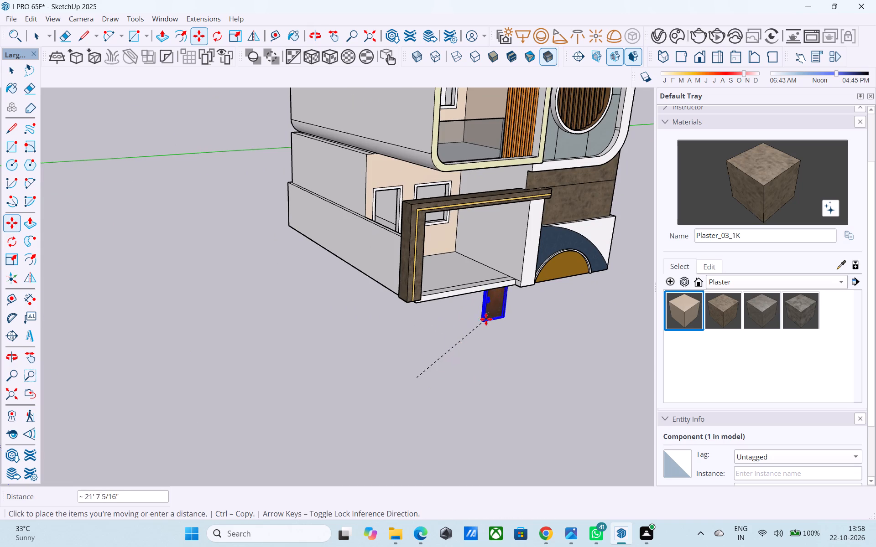
pyautogui.scroll(-5, 486, 320)
pyautogui.keyDown('shift'); pyautogui.moveTo(428, 377); pyautogui.dragTo(309, 475, button='middle'); pyautogui.keyUp('shift')
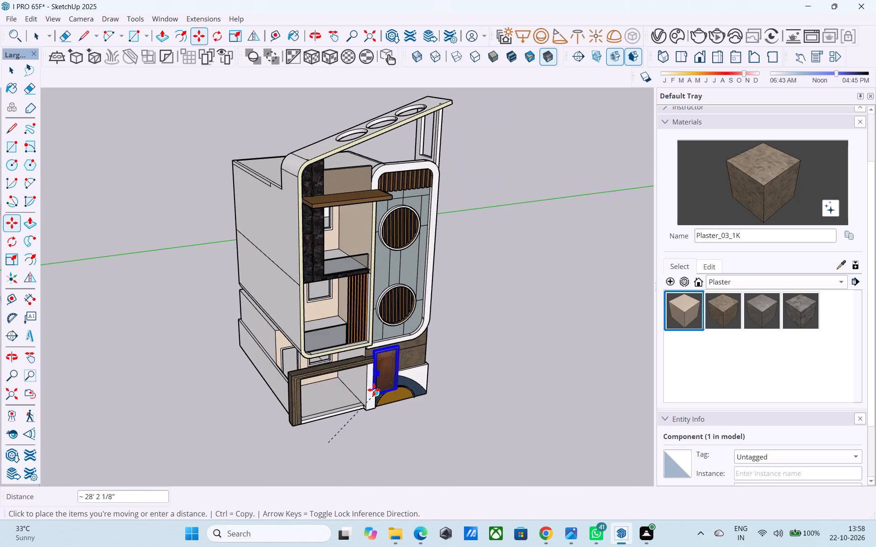
pyautogui.click(374, 390)
# Move the door by its bottom corner onto the bottom corner of the first-floor balcony's door opening.
pyautogui.scroll(20, 373, 391)
pyautogui.scroll(5, 373, 391)
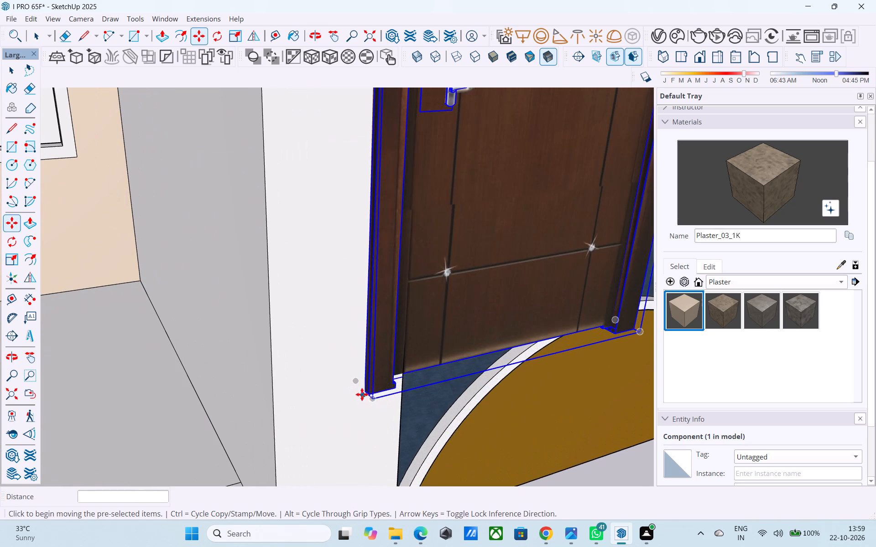
pyautogui.click(364, 390)
pyautogui.scroll(-20, 371, 385)
pyautogui.moveTo(414, 398); pyautogui.dragTo(428, 545, button='middle')
pyautogui.keyDown('shift'); pyautogui.moveTo(257, 377); pyautogui.dragTo(278, 365, button='middle'); pyautogui.keyUp('shift')
pyautogui.scroll(9, 236, 331)
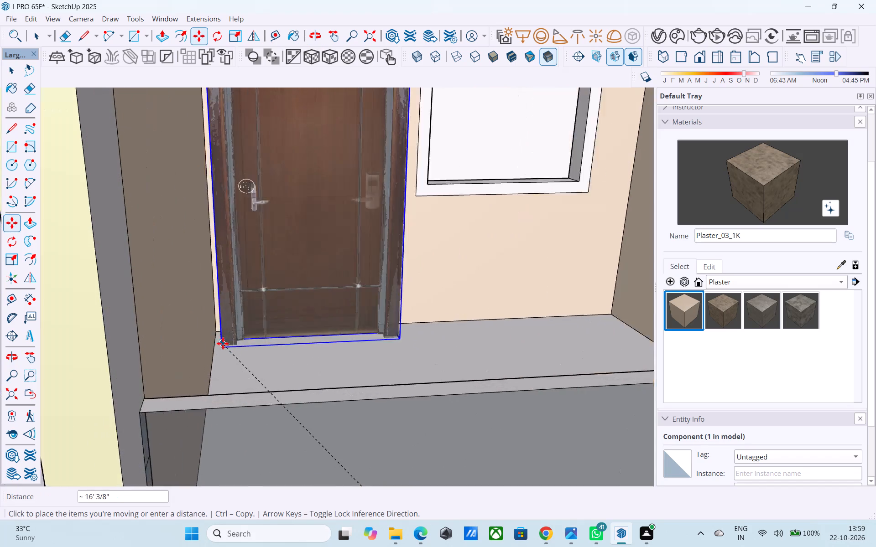
pyautogui.scroll(14, 223, 343)
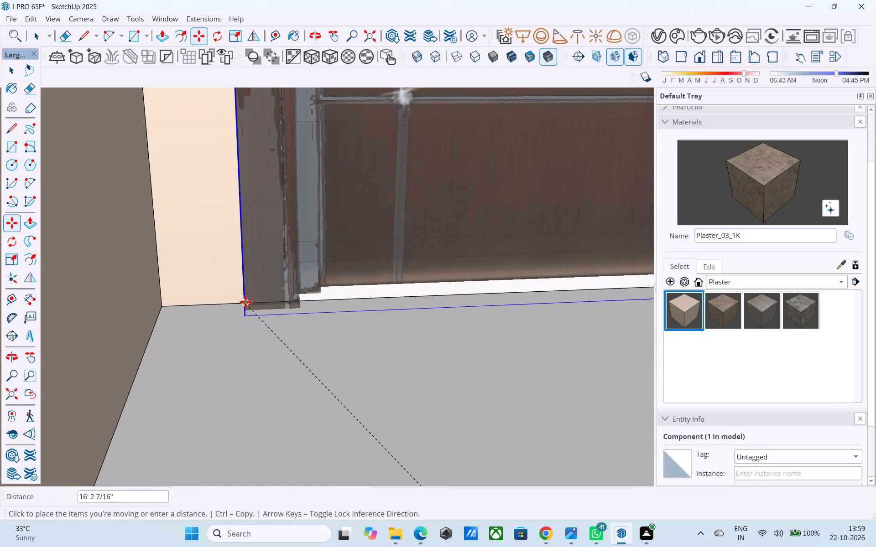
pyautogui.click(245, 301)
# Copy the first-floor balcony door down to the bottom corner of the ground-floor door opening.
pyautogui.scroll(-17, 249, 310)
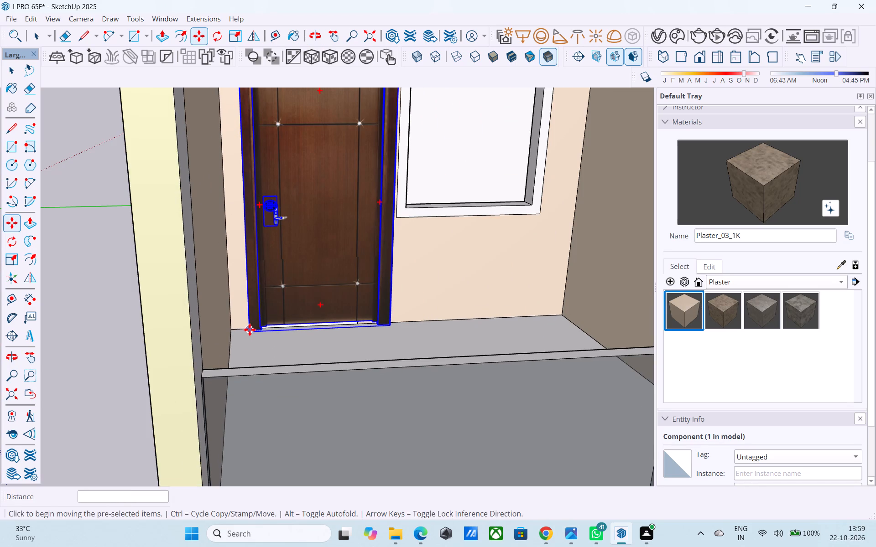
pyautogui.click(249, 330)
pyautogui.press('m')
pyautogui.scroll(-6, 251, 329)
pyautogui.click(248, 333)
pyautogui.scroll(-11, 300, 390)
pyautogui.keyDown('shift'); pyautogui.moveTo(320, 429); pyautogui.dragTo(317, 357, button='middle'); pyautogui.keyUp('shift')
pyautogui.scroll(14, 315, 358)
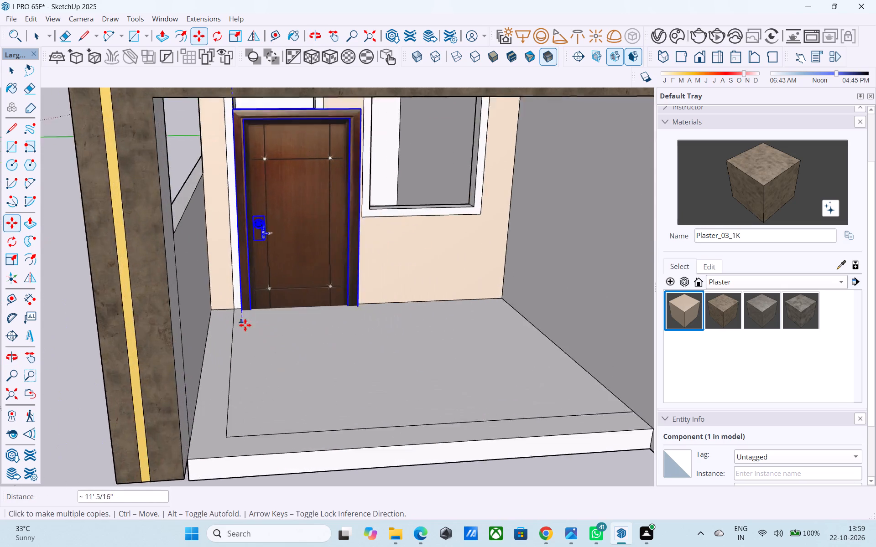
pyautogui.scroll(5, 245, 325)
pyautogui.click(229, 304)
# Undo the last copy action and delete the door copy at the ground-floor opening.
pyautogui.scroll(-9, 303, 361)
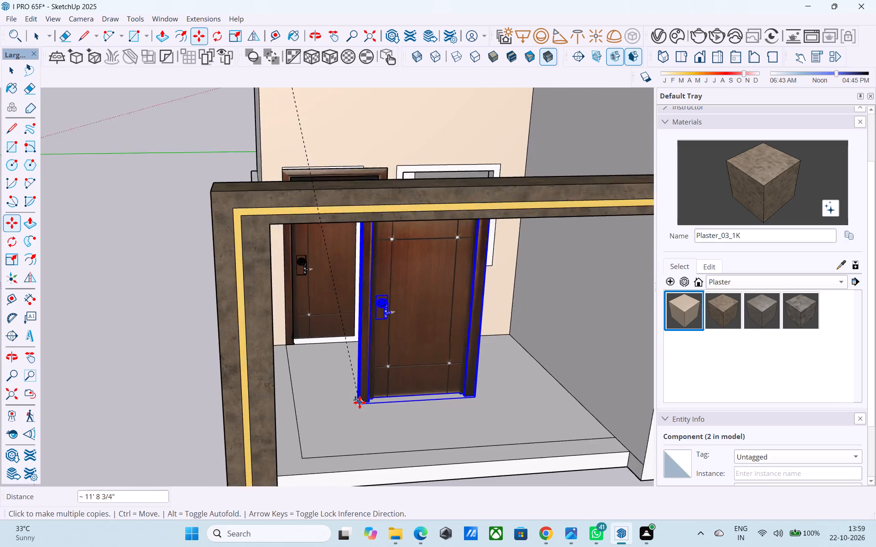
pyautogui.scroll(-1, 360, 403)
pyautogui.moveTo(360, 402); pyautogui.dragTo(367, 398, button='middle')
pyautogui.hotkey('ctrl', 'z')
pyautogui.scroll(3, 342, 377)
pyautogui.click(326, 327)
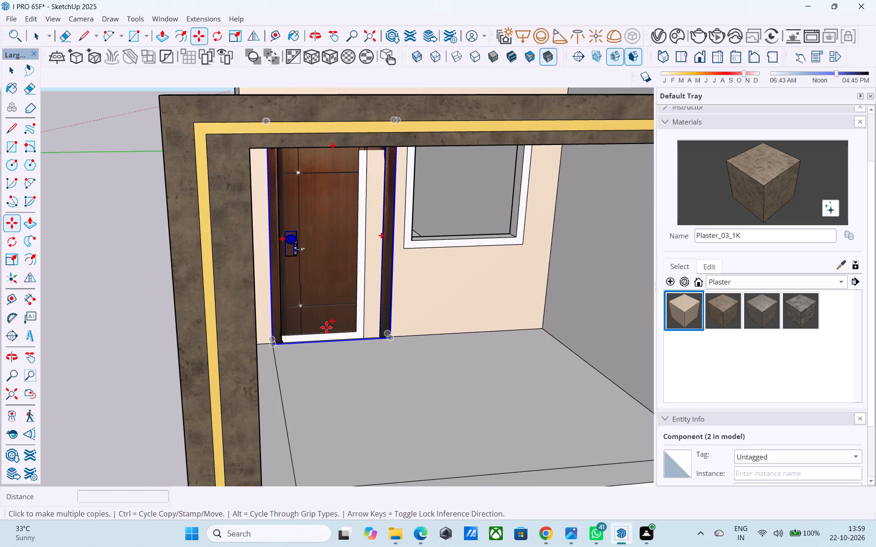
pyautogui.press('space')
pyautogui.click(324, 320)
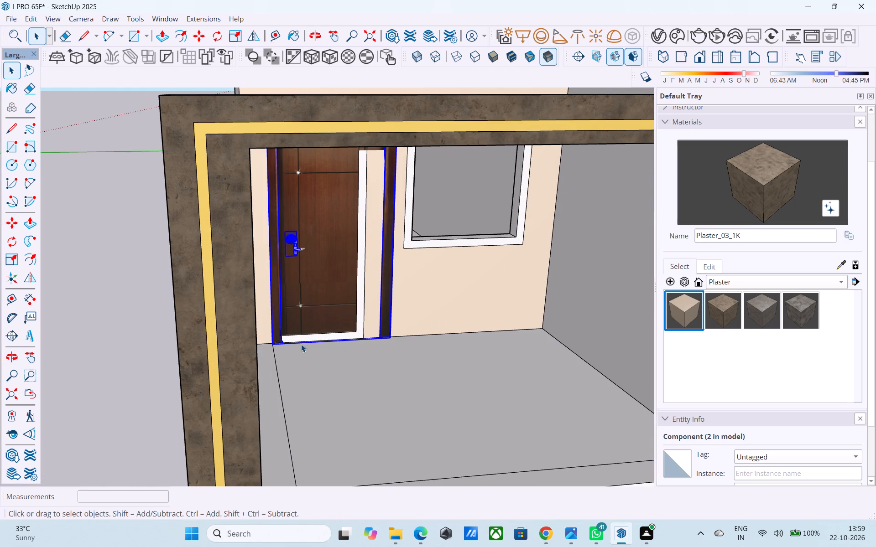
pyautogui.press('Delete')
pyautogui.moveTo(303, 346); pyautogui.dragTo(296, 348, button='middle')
# Copy the first-floor balcony door by its bottom corner down to the bottom corner of the ground-floor door opening.
pyautogui.scroll(-3, 306, 373)
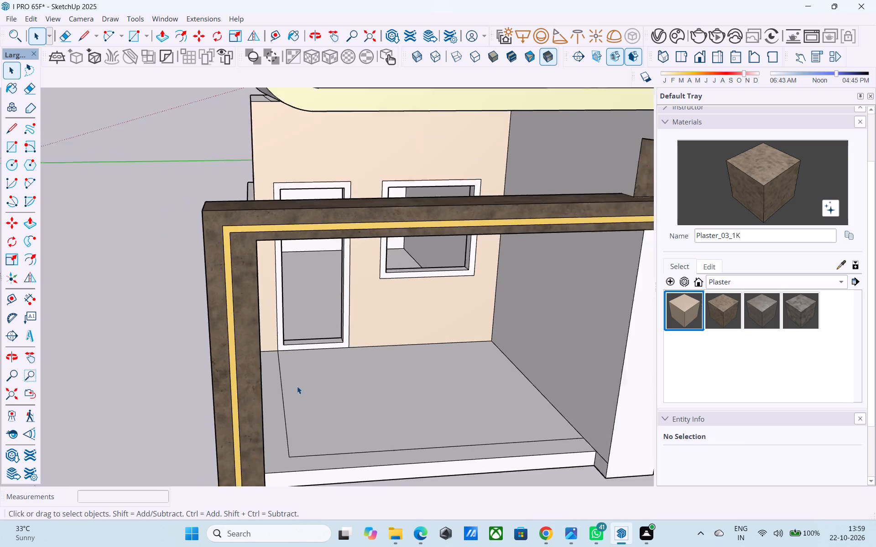
pyautogui.scroll(-9, 297, 386)
pyautogui.moveTo(283, 366); pyautogui.dragTo(220, 377, button='middle')
pyautogui.scroll(3, 327, 300)
pyautogui.click(338, 282)
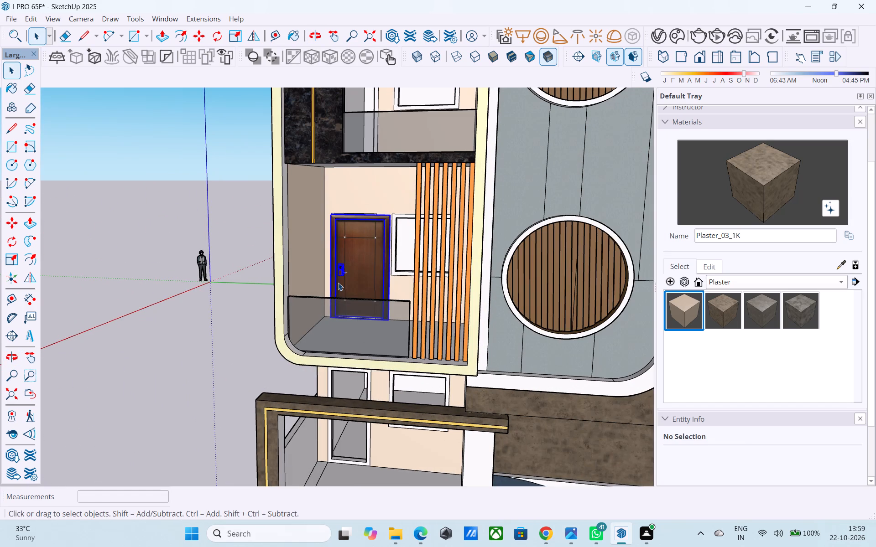
pyautogui.press('m')
pyautogui.moveTo(370, 293); pyautogui.dragTo(376, 355, button='middle')
pyautogui.scroll(3, 370, 291)
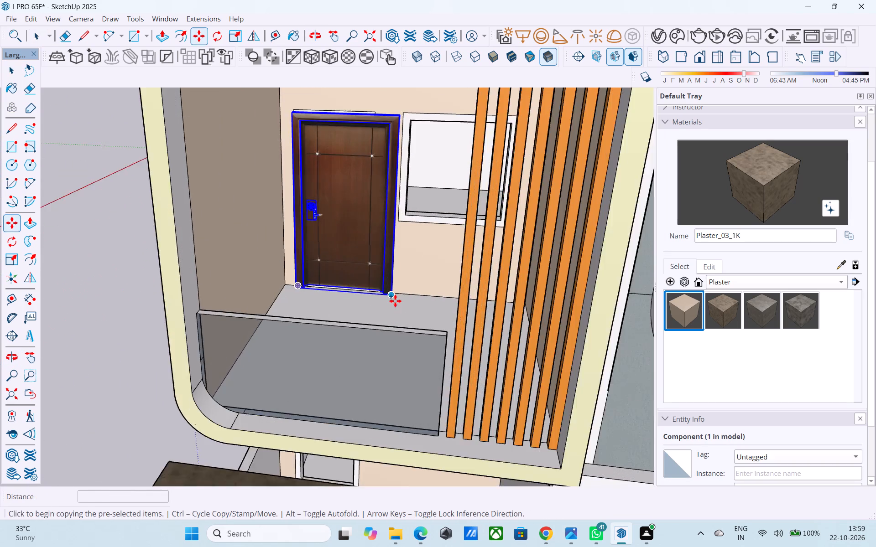
pyautogui.scroll(14, 395, 301)
pyautogui.moveTo(396, 294); pyautogui.dragTo(373, 299, button='middle')
pyautogui.click(382, 284)
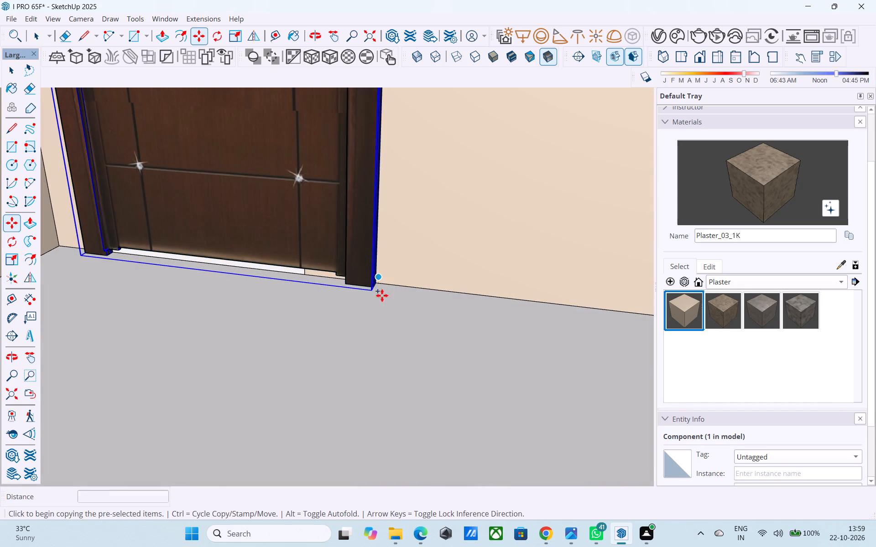
pyautogui.scroll(-20, 391, 301)
pyautogui.scroll(-3, 391, 301)
pyautogui.moveTo(347, 401); pyautogui.dragTo(354, 344, button='middle')
pyautogui.scroll(5, 379, 410)
pyautogui.moveTo(364, 465); pyautogui.dragTo(365, 376, button='middle')
pyautogui.scroll(17, 352, 393)
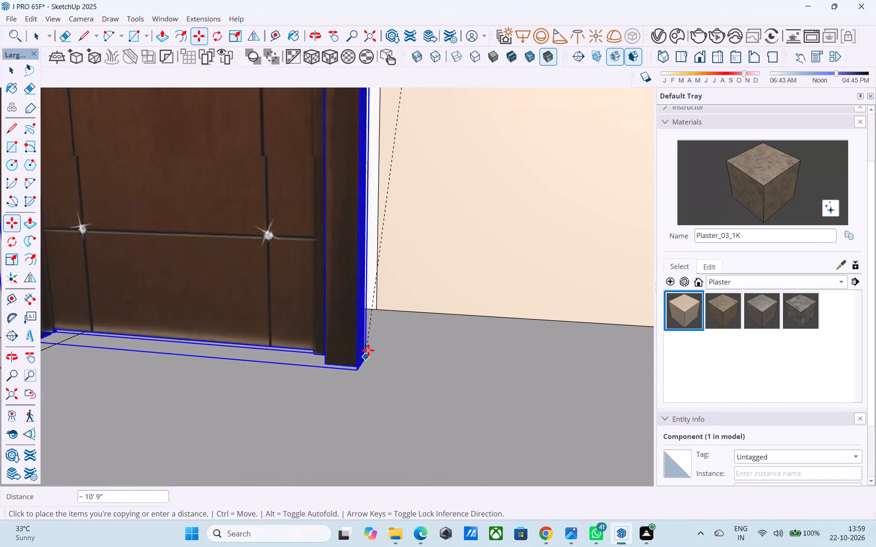
pyautogui.click(375, 306)
# Scale the ground-floor door down uniformly from its top corner to suit the narrower opening.
pyautogui.scroll(-11, 394, 288)
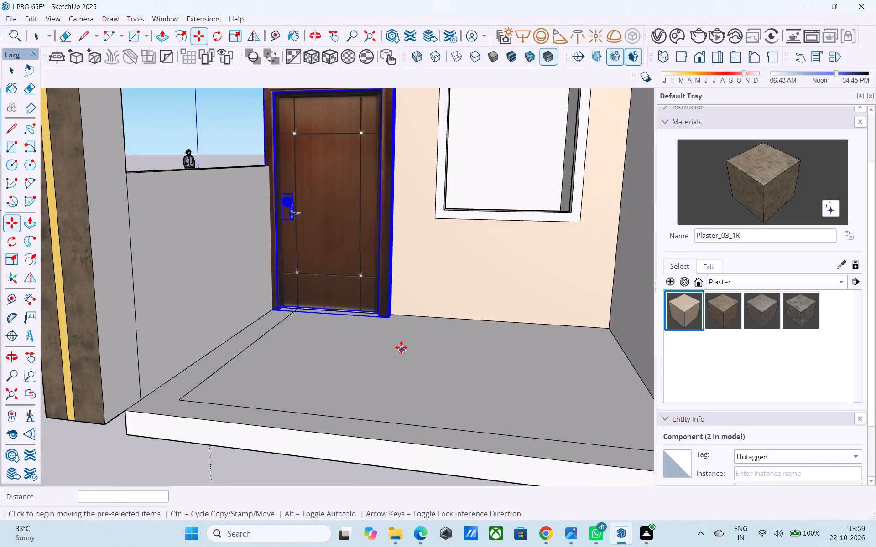
pyautogui.scroll(-7, 401, 347)
pyautogui.keyDown('shift'); pyautogui.middleClick(401, 362); pyautogui.keyUp('shift')
pyautogui.scroll(1, 401, 362)
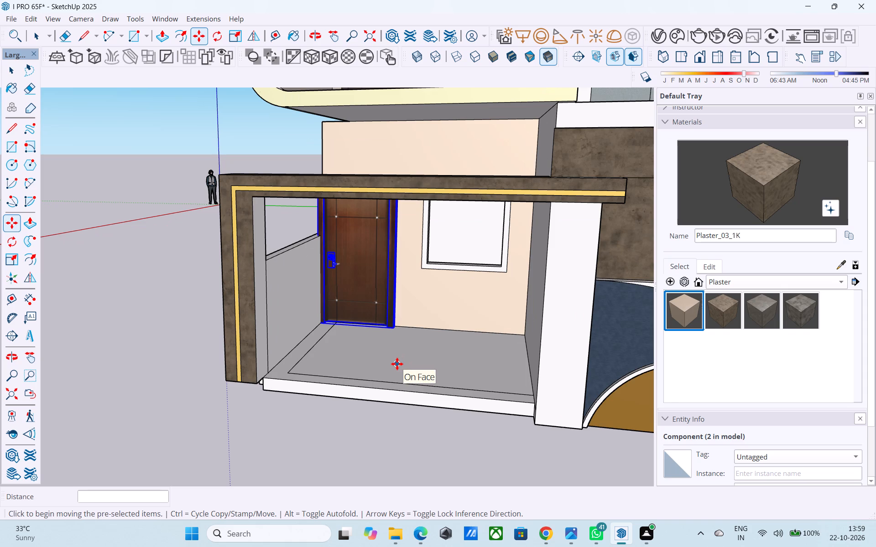
pyautogui.scroll(-5, 414, 363)
pyautogui.scroll(1, 414, 363)
pyautogui.scroll(-3, 414, 363)
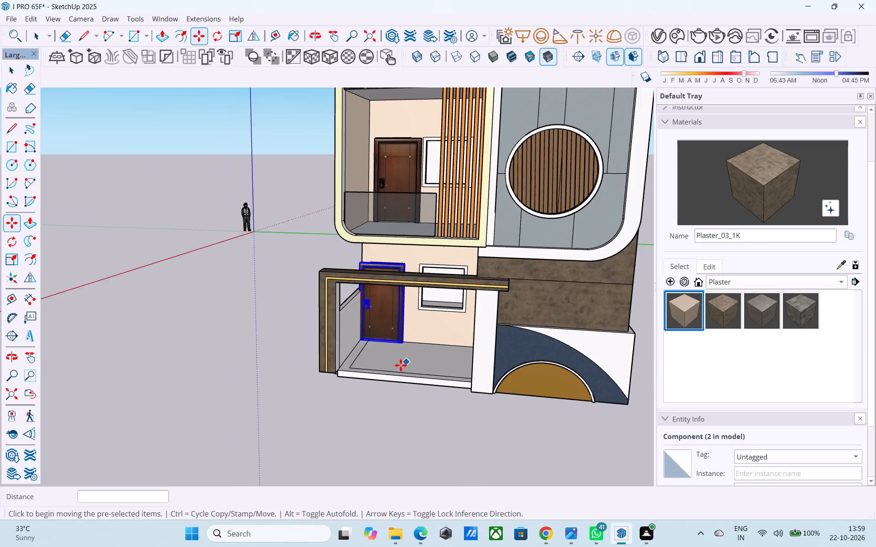
pyautogui.scroll(-5, 400, 366)
pyautogui.moveTo(401, 375); pyautogui.dragTo(451, 351, button='middle')
pyautogui.scroll(10, 401, 360)
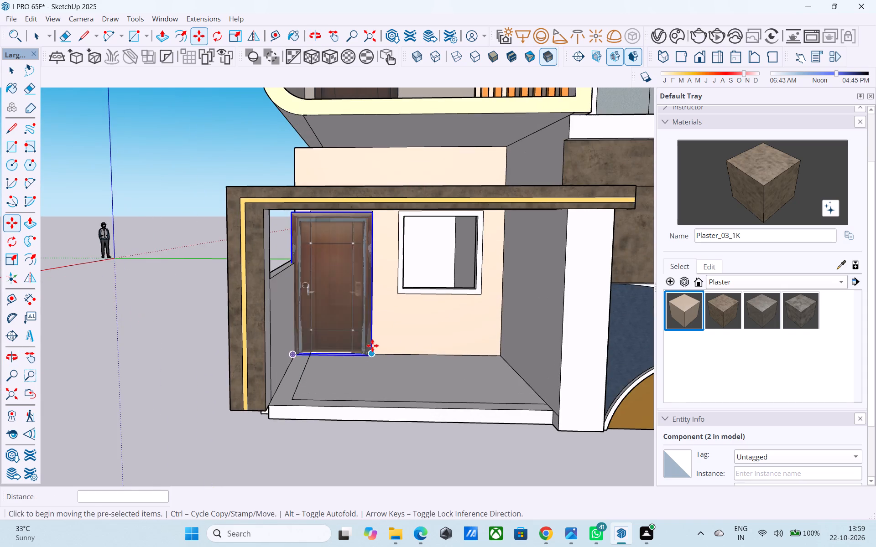
pyautogui.moveTo(368, 346); pyautogui.dragTo(519, 419, button='middle')
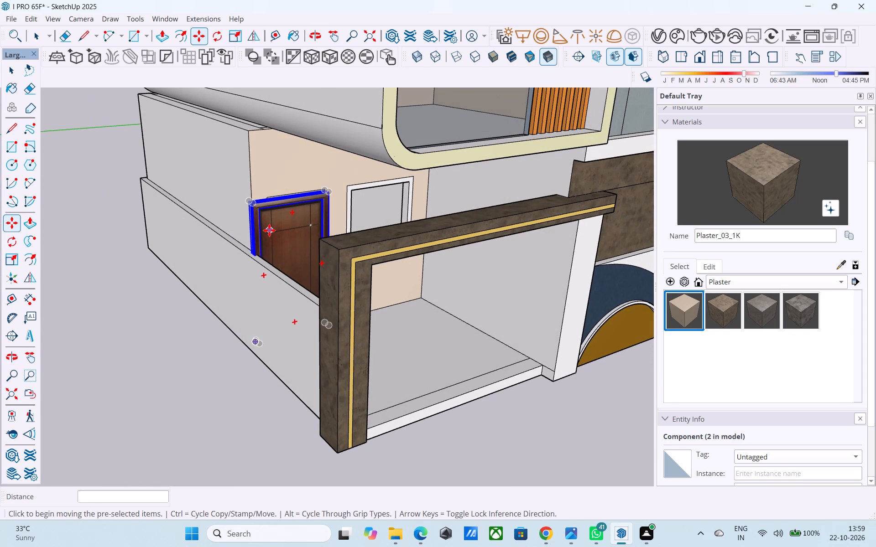
pyautogui.press('space')
pyautogui.click(268, 229)
pyautogui.press('s')
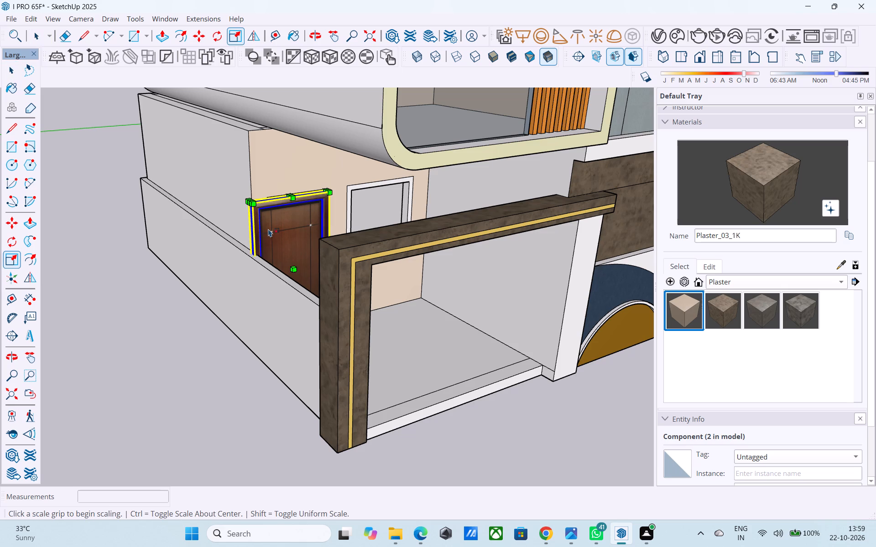
pyautogui.moveTo(261, 227); pyautogui.dragTo(215, 259, button='middle')
pyautogui.scroll(3, 272, 202)
pyautogui.click(259, 194)
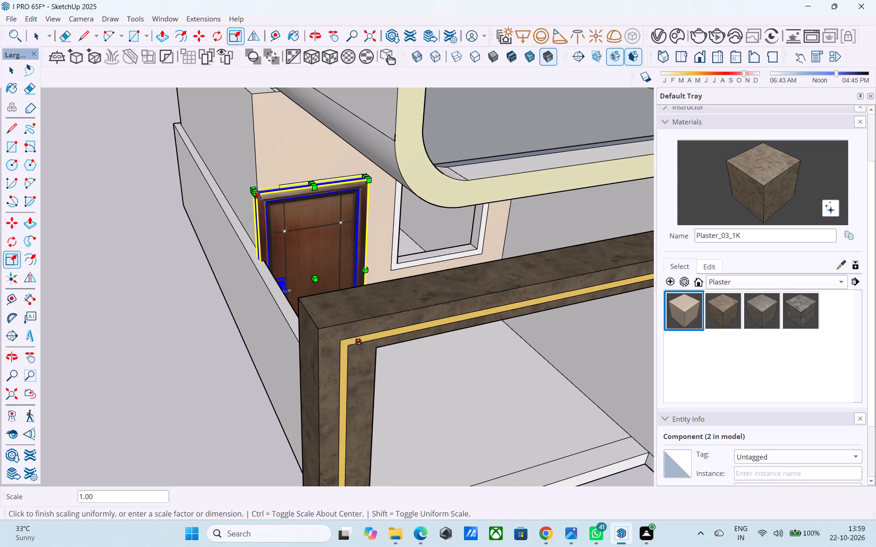
pyautogui.click(320, 214)
# Stretch the ground-floor door's height to reach the top edge of its opening.
pyautogui.scroll(5, 321, 224)
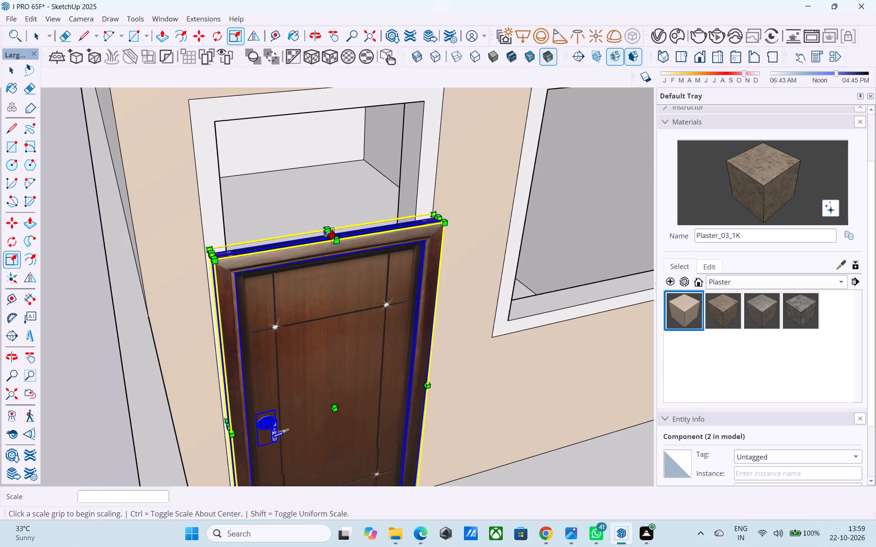
pyautogui.click(328, 234)
pyautogui.moveTo(297, 124); pyautogui.dragTo(305, 181, button='middle')
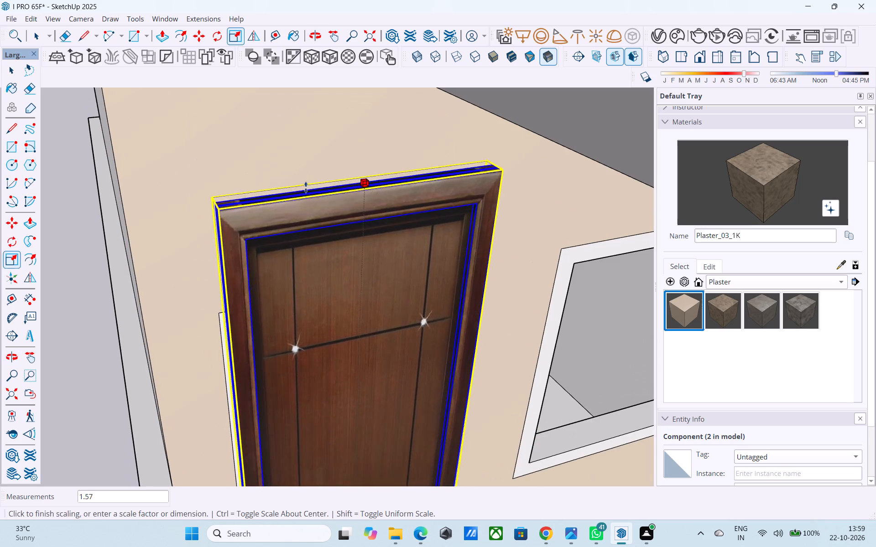
pyautogui.click(328, 293)
pyautogui.moveTo(327, 292); pyautogui.dragTo(339, 273, button='middle')
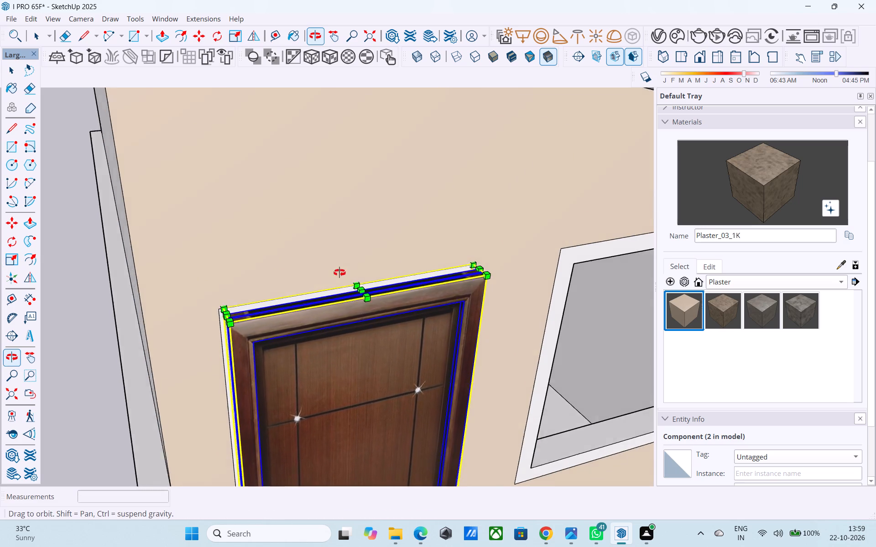
pyautogui.moveTo(339, 273); pyautogui.dragTo(374, 253, button='middle')
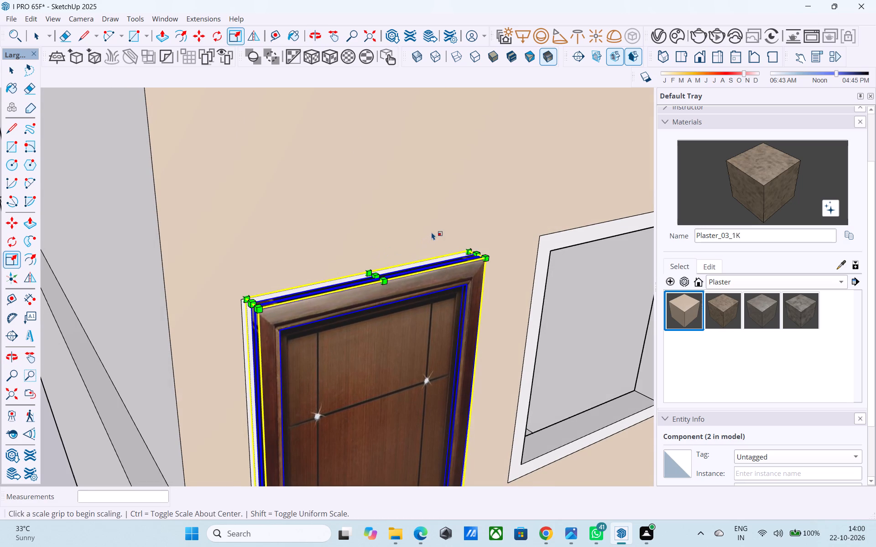
# Scale the ground-floor door's width slightly from its handle-side edge to meet the side of the opening.
pyautogui.scroll(-5, 436, 230)
pyautogui.moveTo(353, 398); pyautogui.dragTo(418, 218, button='middle')
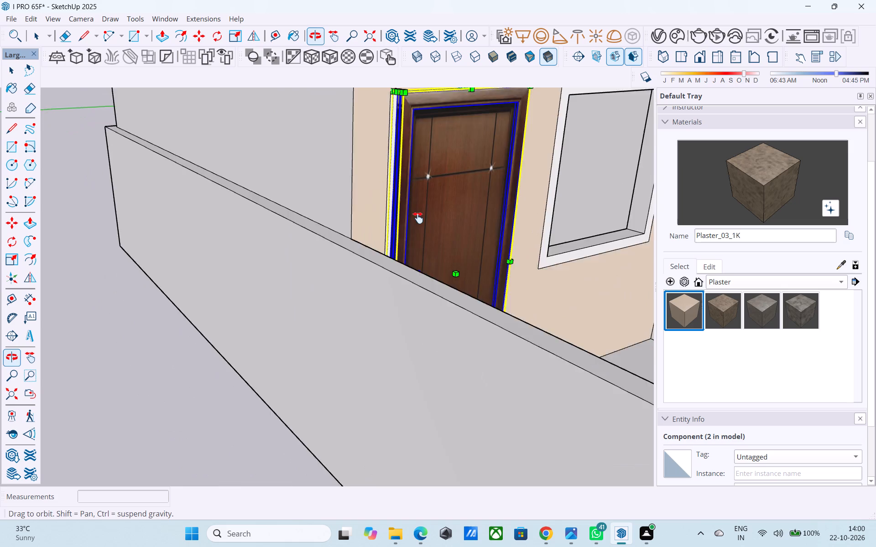
pyautogui.moveTo(418, 218); pyautogui.dragTo(328, 330, button='middle')
pyautogui.scroll(9, 335, 337)
pyautogui.click(352, 343)
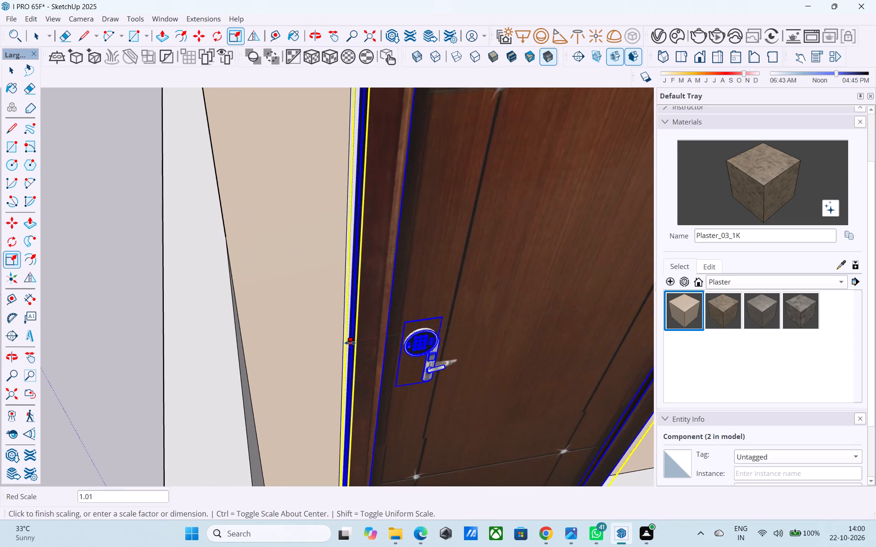
pyautogui.click(346, 343)
# Raise the ground-floor door's top edge slightly to align with the top of its opening.
pyautogui.scroll(-12, 340, 340)
pyautogui.moveTo(449, 371); pyautogui.dragTo(408, 304, button='middle')
pyautogui.scroll(-5, 270, 304)
pyautogui.moveTo(285, 337); pyautogui.dragTo(289, 332, button='middle')
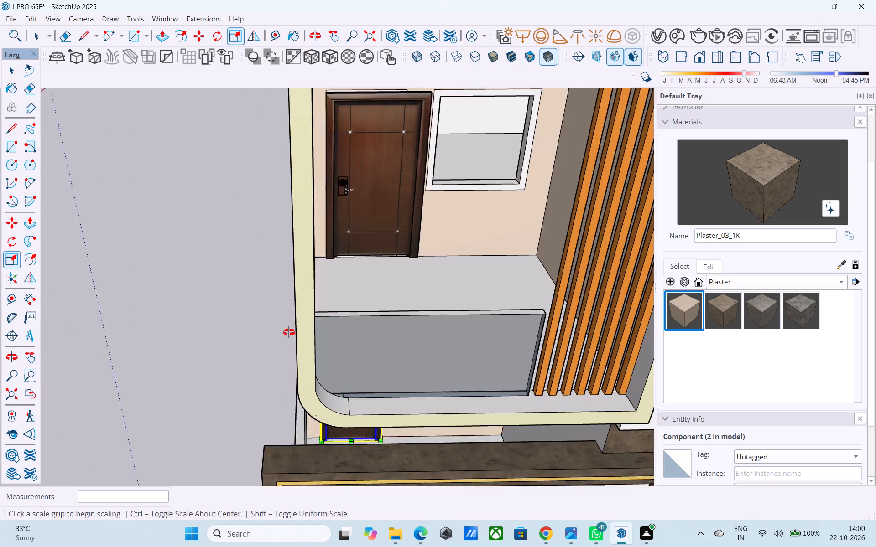
pyautogui.moveTo(289, 332); pyautogui.dragTo(321, 304, button='middle')
pyautogui.moveTo(361, 407); pyautogui.dragTo(360, 327, button='middle')
pyautogui.scroll(7, 397, 370)
pyautogui.moveTo(395, 365); pyautogui.dragTo(643, 464, button='middle')
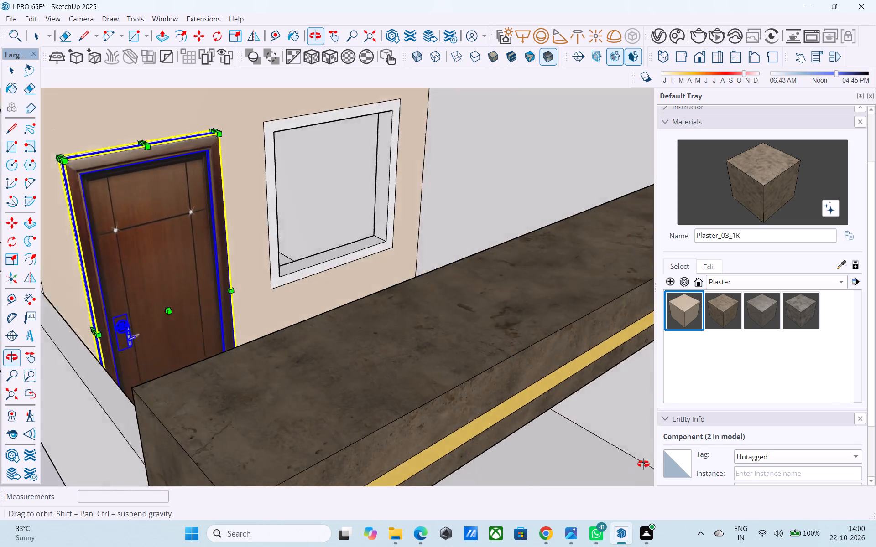
pyautogui.moveTo(643, 464); pyautogui.dragTo(648, 464, button='middle')
pyautogui.moveTo(296, 303); pyautogui.dragTo(506, 378, button='middle')
pyautogui.scroll(4, 419, 320)
pyautogui.click(368, 262)
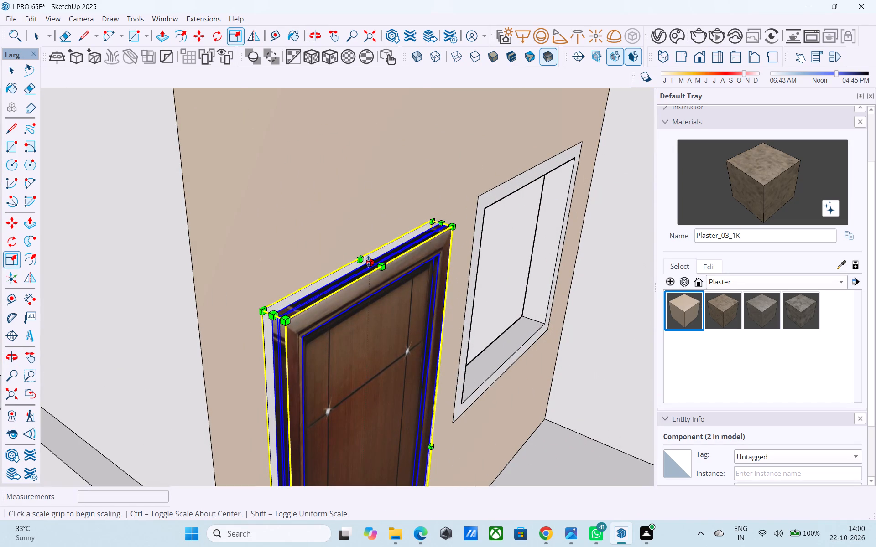
pyautogui.click(368, 258)
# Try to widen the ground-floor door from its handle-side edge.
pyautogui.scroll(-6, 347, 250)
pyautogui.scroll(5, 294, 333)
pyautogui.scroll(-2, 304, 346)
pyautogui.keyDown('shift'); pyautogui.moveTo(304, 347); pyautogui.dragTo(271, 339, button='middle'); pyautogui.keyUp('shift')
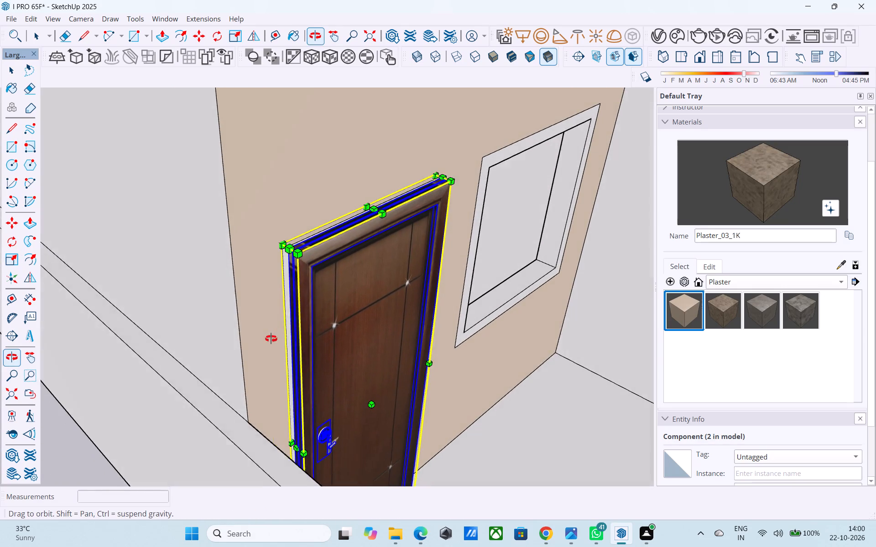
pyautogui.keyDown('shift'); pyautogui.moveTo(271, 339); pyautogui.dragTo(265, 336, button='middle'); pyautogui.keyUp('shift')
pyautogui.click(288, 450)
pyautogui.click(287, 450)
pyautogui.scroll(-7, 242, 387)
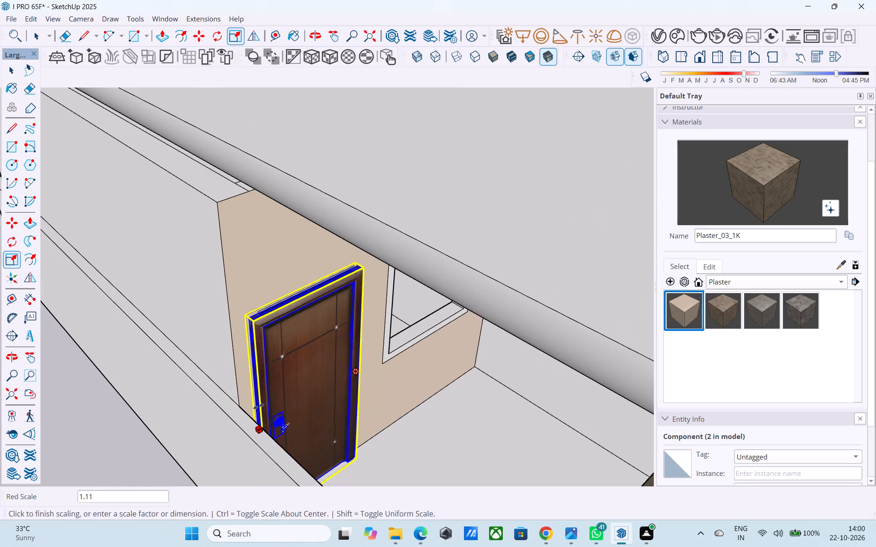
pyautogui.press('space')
# Examine the fitted ground-floor door from the front and within the whole facade.
pyautogui.moveTo(275, 414); pyautogui.dragTo(202, 326, button='middle')
pyautogui.scroll(-6, 190, 306)
pyautogui.moveTo(335, 395); pyautogui.dragTo(231, 341, button='middle')
pyautogui.scroll(5, 298, 372)
pyautogui.scroll(-6, 306, 369)
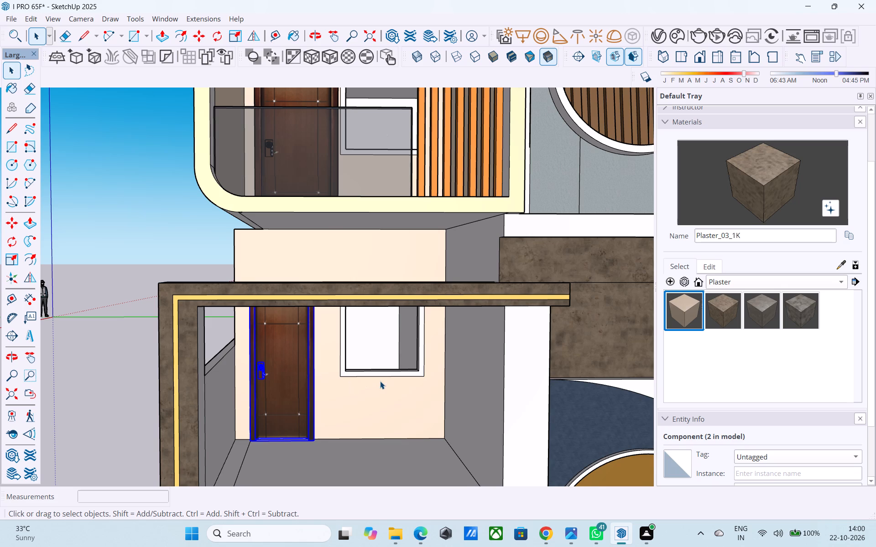
pyautogui.scroll(-7, 380, 381)
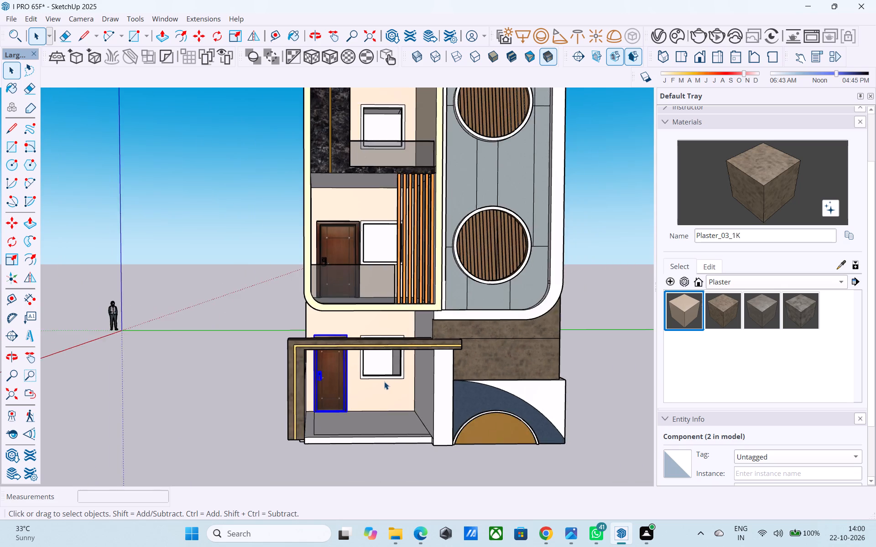
pyautogui.scroll(-11, 390, 382)
pyautogui.moveTo(399, 390); pyautogui.dragTo(403, 417, button='middle')
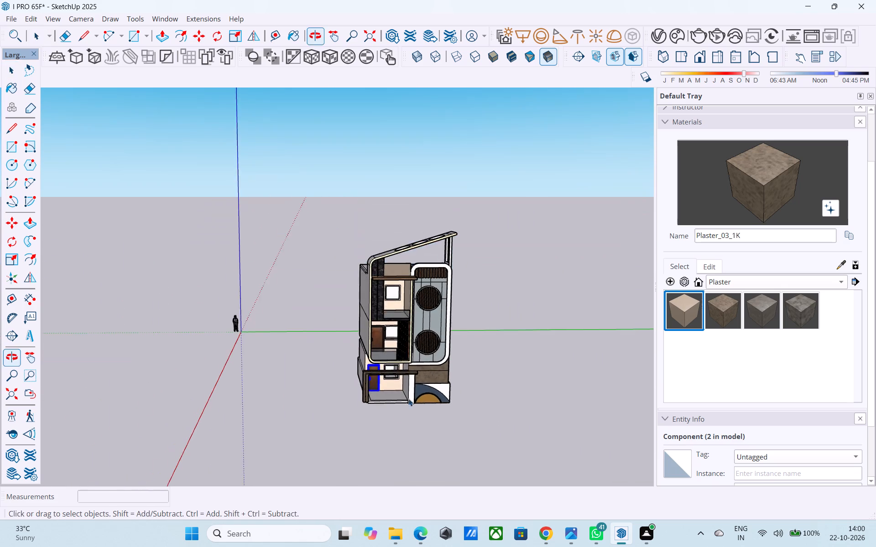
# Narrow the first-floor balcony door by scaling its width from the window-side edge.
pyautogui.scroll(12, 407, 353)
pyautogui.click(350, 336)
pyautogui.moveTo(348, 336); pyautogui.dragTo(323, 342, button='middle')
pyautogui.scroll(1, 323, 341)
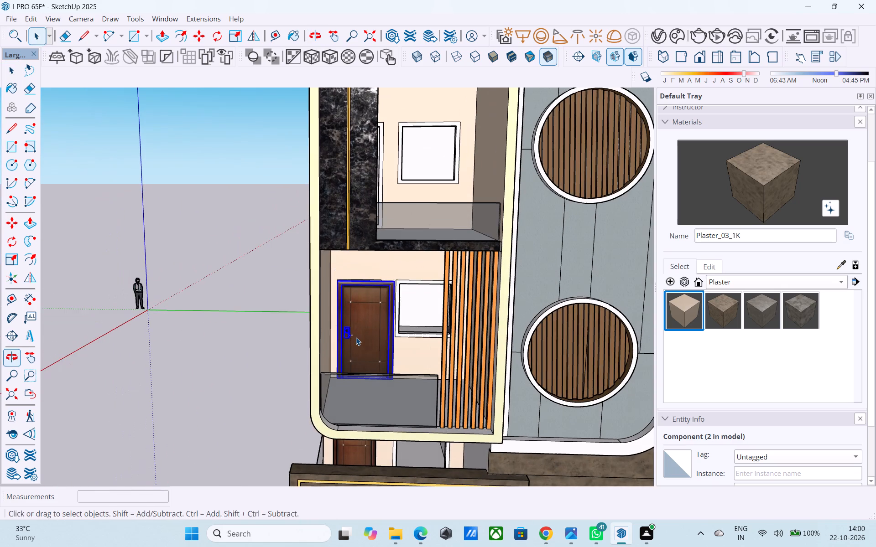
pyautogui.press('s')
pyautogui.scroll(13, 375, 325)
pyautogui.moveTo(396, 328); pyautogui.dragTo(381, 339, button='middle')
pyautogui.scroll(5, 392, 322)
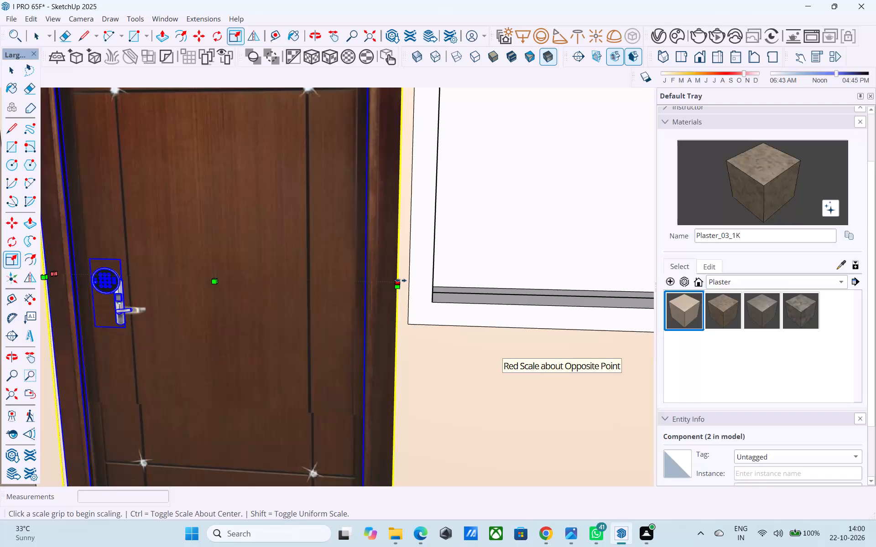
pyautogui.click(401, 281)
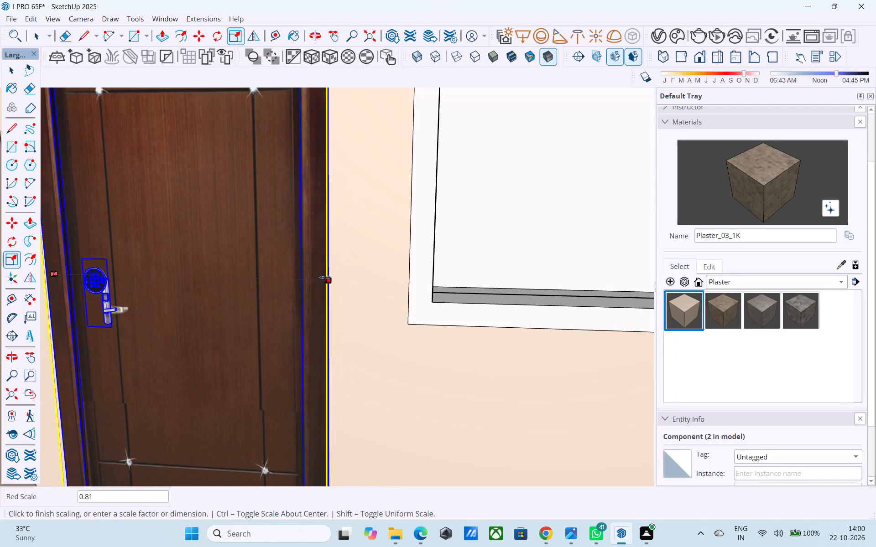
pyautogui.click(313, 275)
pyautogui.scroll(-4, 322, 258)
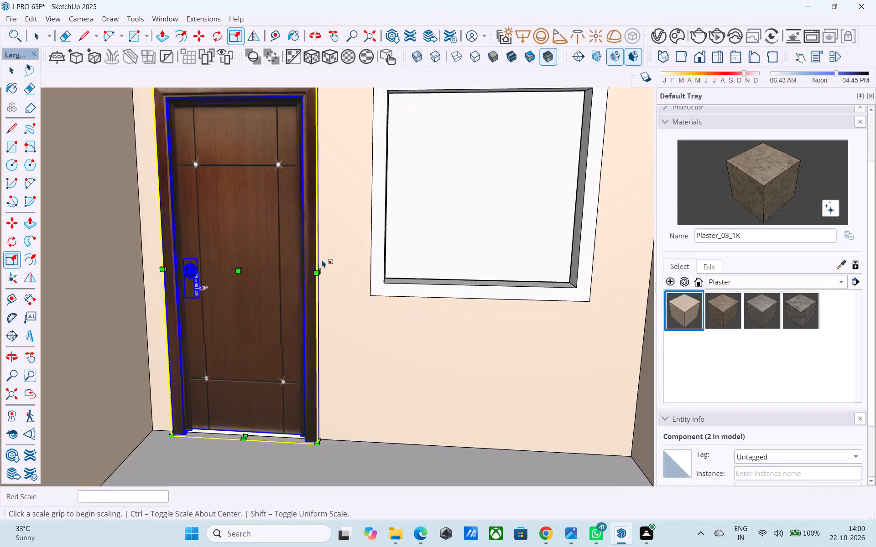
pyautogui.scroll(-7, 322, 260)
pyautogui.moveTo(323, 276); pyautogui.dragTo(325, 271, button='middle')
pyautogui.scroll(-12, 324, 283)
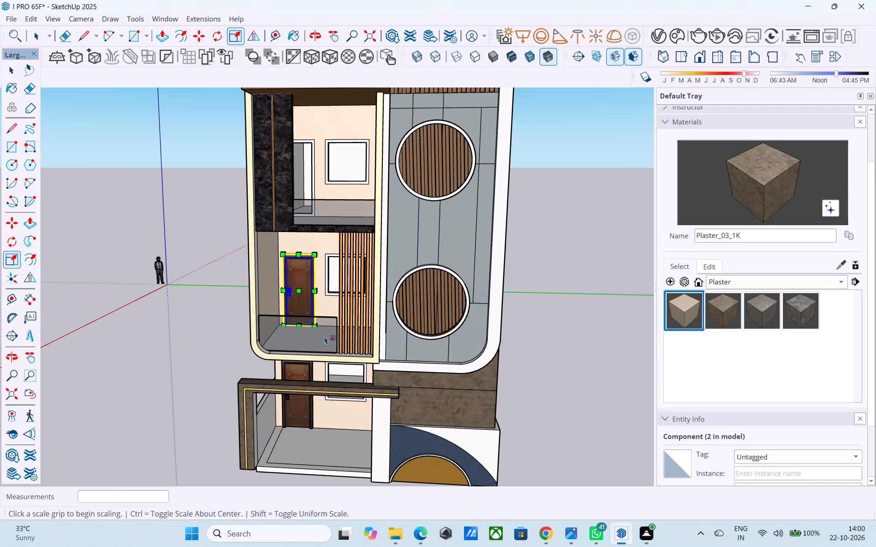
pyautogui.press('space')
# Copy the first-floor balcony door by its bottom corner about 10' 6 5/8" up to the second-floor balcony.
pyautogui.keyDown('shift'); pyautogui.moveTo(318, 340); pyautogui.dragTo(305, 434, button='middle'); pyautogui.keyUp('shift')
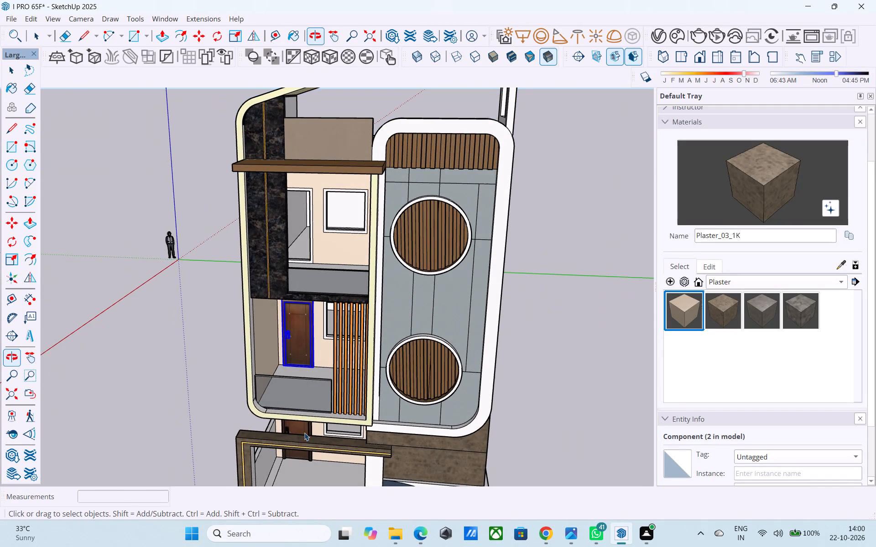
pyautogui.press('m')
pyautogui.scroll(4, 310, 376)
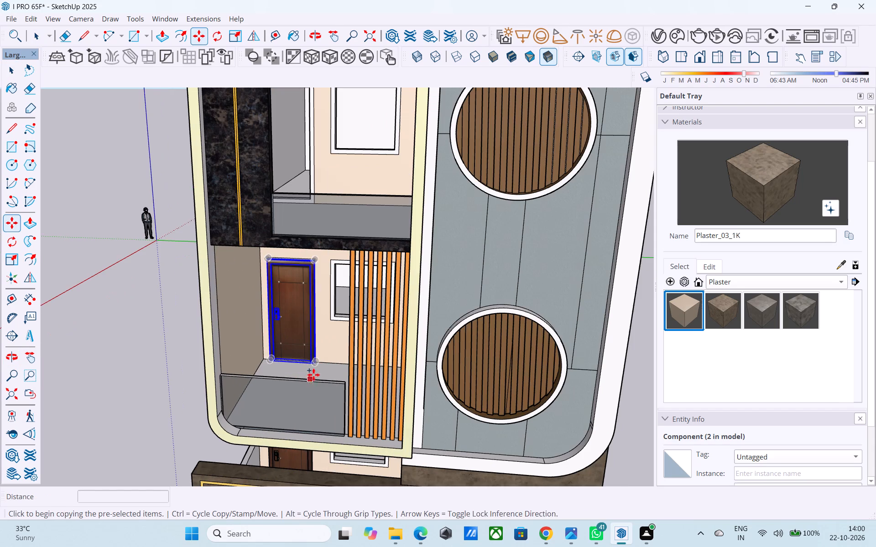
pyautogui.click(316, 366)
pyautogui.scroll(-5, 339, 303)
pyautogui.moveTo(337, 306); pyautogui.dragTo(316, 447, button='middle')
pyautogui.scroll(8, 311, 379)
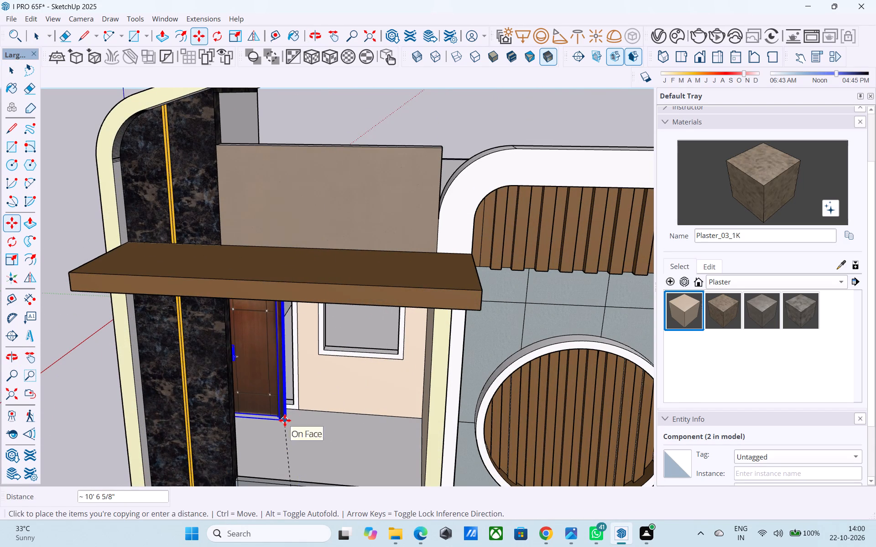
pyautogui.click(285, 420)
# Move the copied second-floor balcony door by its bottom corner about 10 3/4" to fit against the balcony wall.
pyautogui.scroll(10, 287, 420)
pyautogui.click(286, 415)
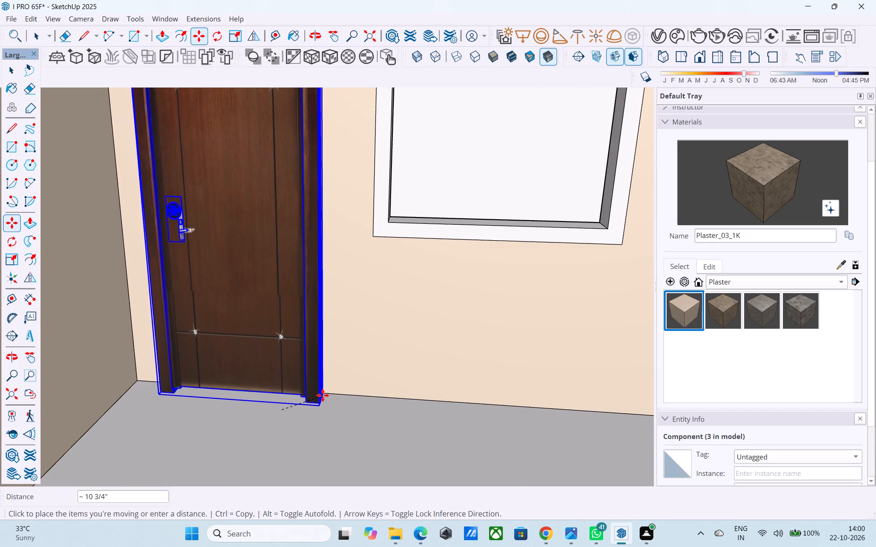
pyautogui.click(313, 391)
pyautogui.scroll(-14, 318, 359)
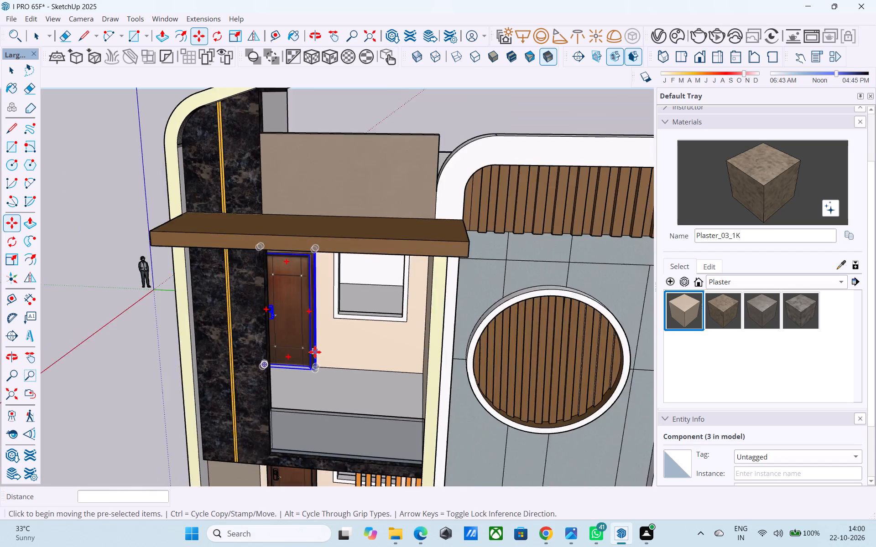
# Deselect the second-floor door and save the model.
pyautogui.scroll(-3, 315, 352)
pyautogui.press('space')
pyautogui.scroll(-5, 315, 358)
pyautogui.moveTo(318, 380); pyautogui.dragTo(334, 341, button='middle')
pyautogui.scroll(-4, 334, 341)
pyautogui.click(430, 358)
pyautogui.moveTo(359, 372); pyautogui.dragTo(360, 363, button='middle')
pyautogui.hotkey('ctrl', 's')
pyautogui.click(378, 360)
pyautogui.click(386, 352)
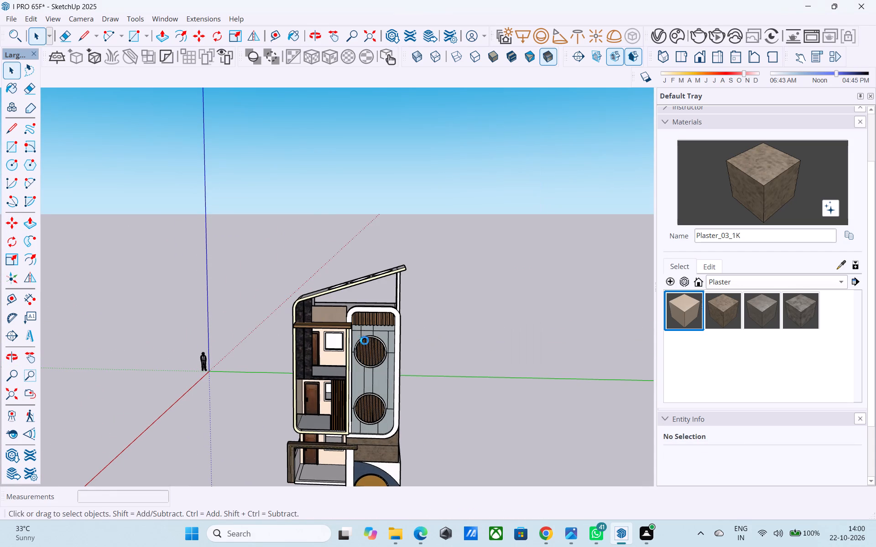
pyautogui.scroll(-10, 362, 340)
pyautogui.moveTo(371, 378); pyautogui.dragTo(329, 337, button='middle')
pyautogui.scroll(4, 351, 392)
pyautogui.keyDown('shift'); pyautogui.moveTo(342, 416); pyautogui.dragTo(344, 353, button='middle'); pyautogui.keyUp('shift')
pyautogui.hotkey('ctrl', 's')
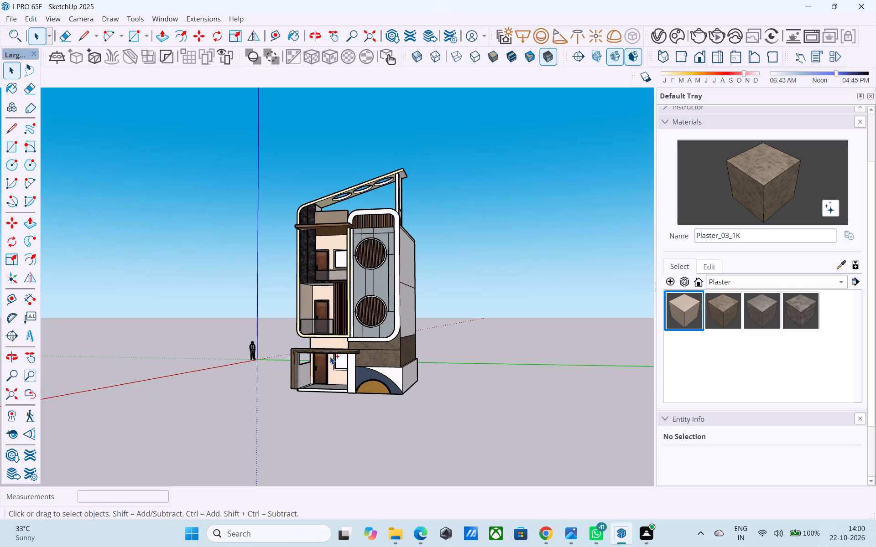
# Examine the whole front facade with its doors and windows on every floor.
pyautogui.moveTo(324, 356); pyautogui.dragTo(404, 403, button='middle')
pyautogui.scroll(1, 379, 364)
pyautogui.moveTo(381, 380); pyautogui.dragTo(383, 363, button='middle')
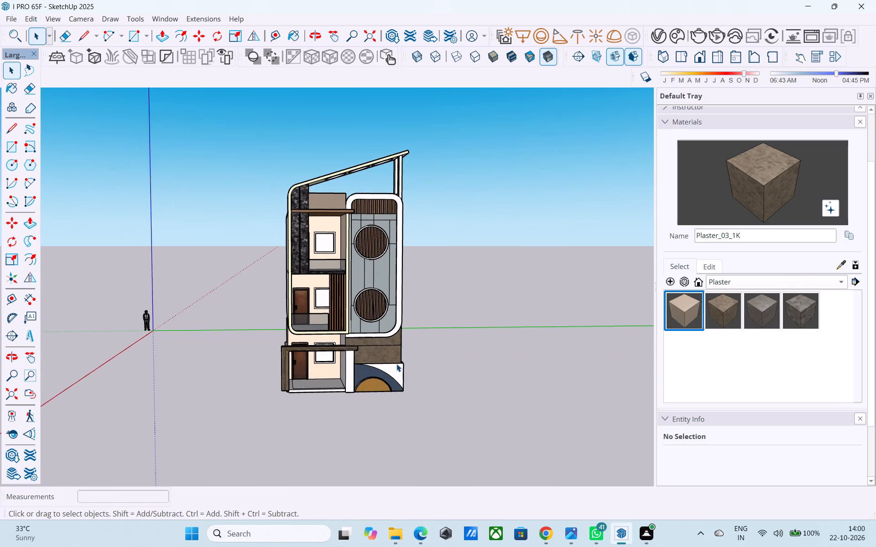
pyautogui.scroll(1, 396, 364)
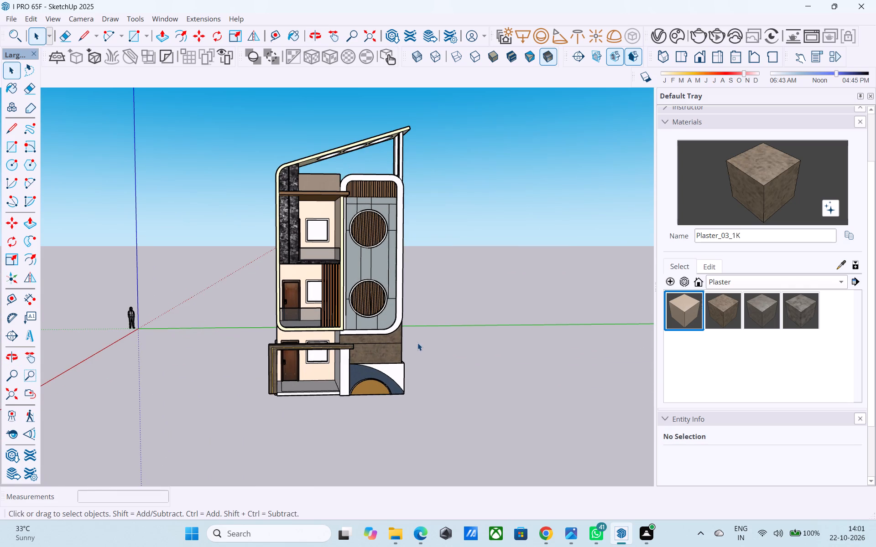
pyautogui.scroll(-5, 423, 340)
pyautogui.moveTo(423, 340); pyautogui.dragTo(385, 352, button='middle')
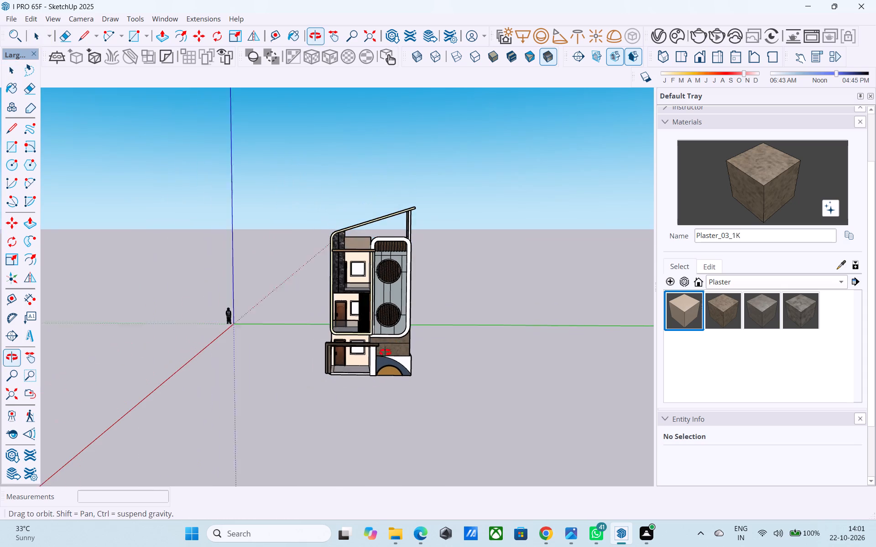
pyautogui.moveTo(385, 352); pyautogui.dragTo(382, 354, button='middle')
# Import the 3D window-frame set from the Downloads folder and place it on the ground in front of the building.
pyautogui.click(6, 18)
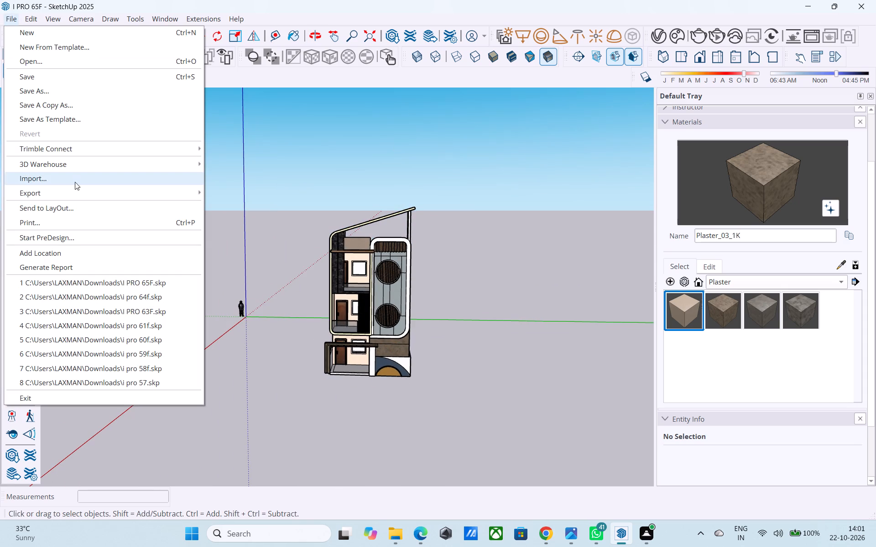
pyautogui.click(74, 183)
pyautogui.scroll(-4, 167, 186)
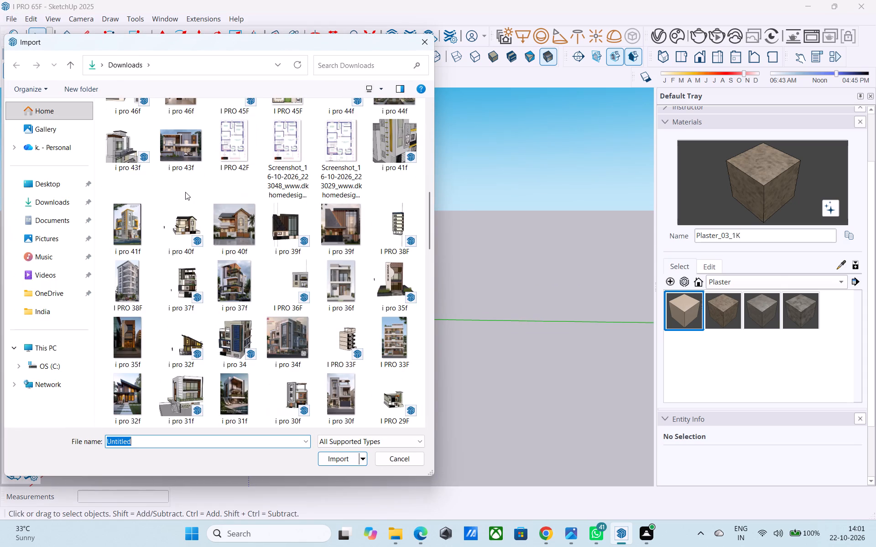
pyautogui.scroll(-4, 323, 200)
pyautogui.scroll(-1, 293, 227)
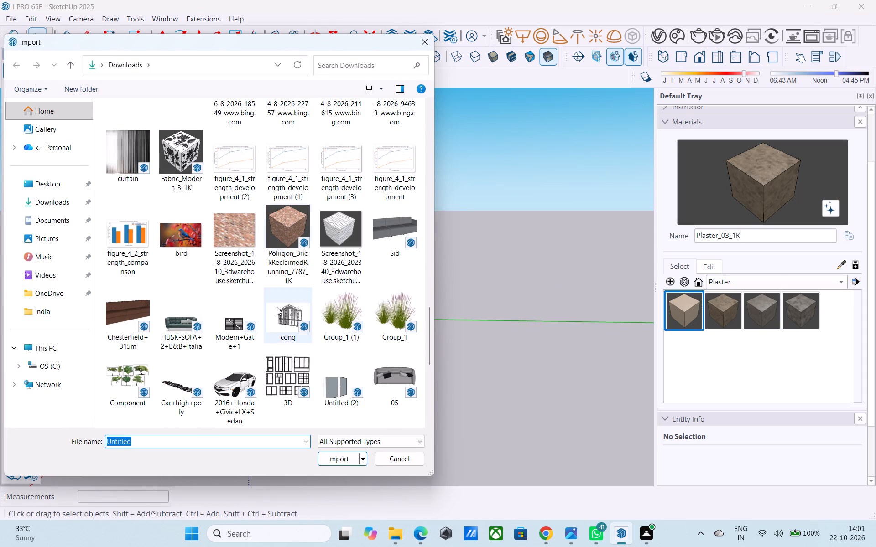
pyautogui.click(300, 386)
pyautogui.click(344, 465)
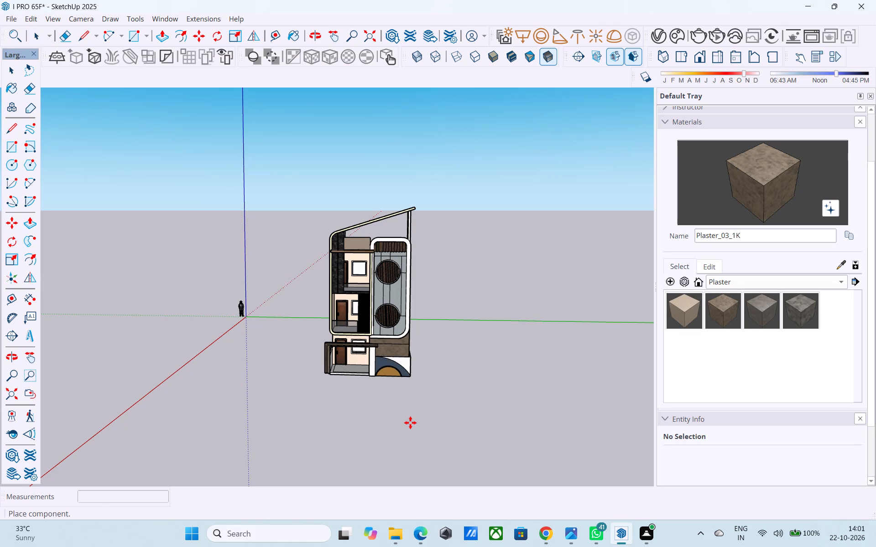
pyautogui.scroll(-1, 423, 414)
pyautogui.scroll(1, 303, 403)
pyautogui.scroll(-4, 364, 265)
pyautogui.moveTo(366, 255); pyautogui.dragTo(387, 458, button='middle')
pyautogui.click(394, 387)
# Explode the imported window-frame component standing in front of the building.
pyautogui.moveTo(399, 401); pyautogui.dragTo(381, 235, button='middle')
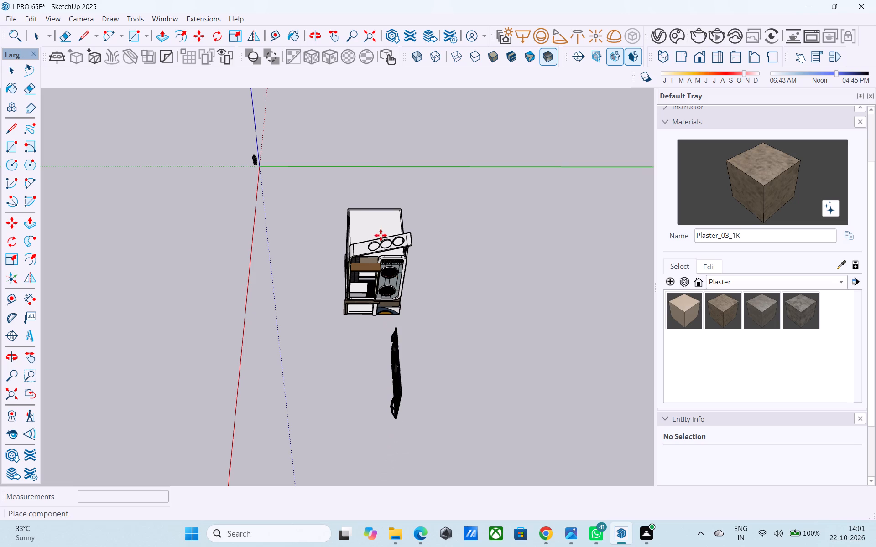
pyautogui.moveTo(391, 383); pyautogui.dragTo(405, 335, button='middle')
pyautogui.moveTo(394, 346); pyautogui.dragTo(440, 313, button='middle')
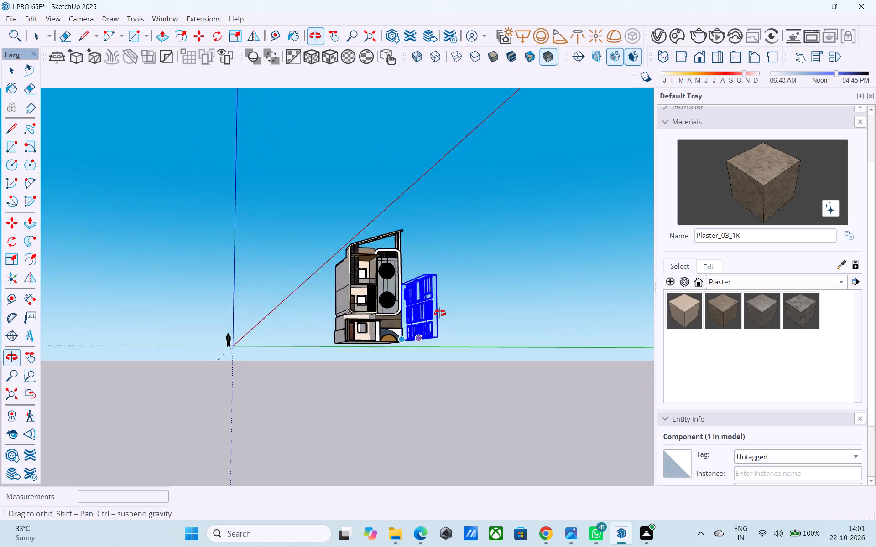
pyautogui.moveTo(440, 313); pyautogui.dragTo(441, 325, button='middle')
pyautogui.scroll(3, 438, 341)
pyautogui.press('space')
pyautogui.click(464, 339)
pyautogui.scroll(4, 464, 339)
pyautogui.click(406, 324)
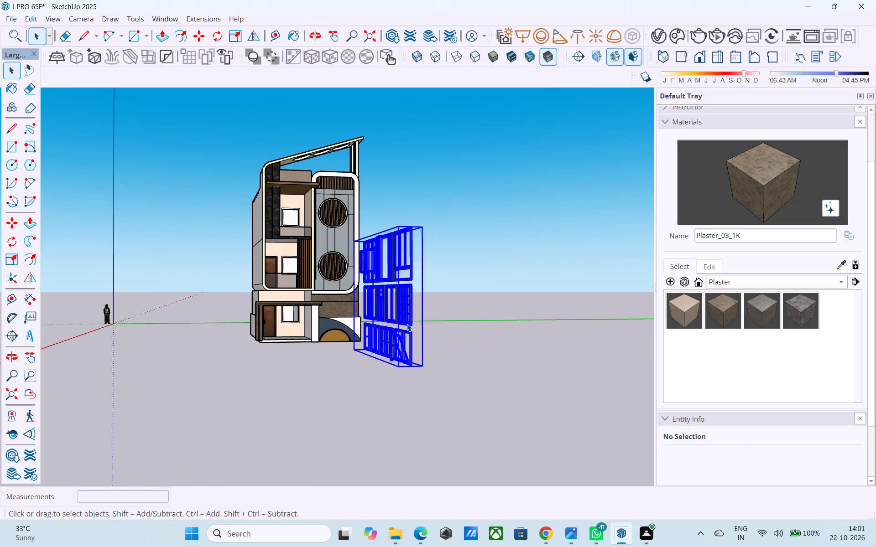
pyautogui.rightClick(407, 324)
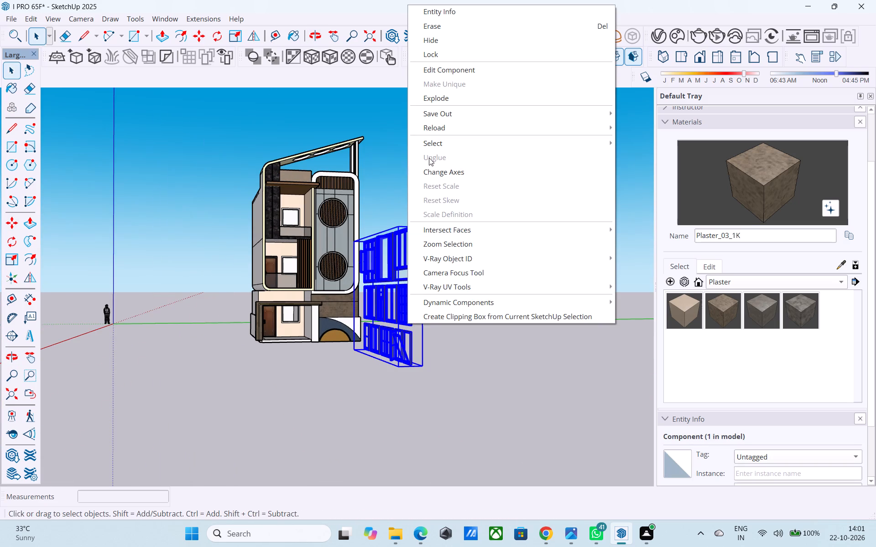
pyautogui.click(438, 98)
# Explode the nested window-frame component into its separate frame groups.
pyautogui.click(400, 283)
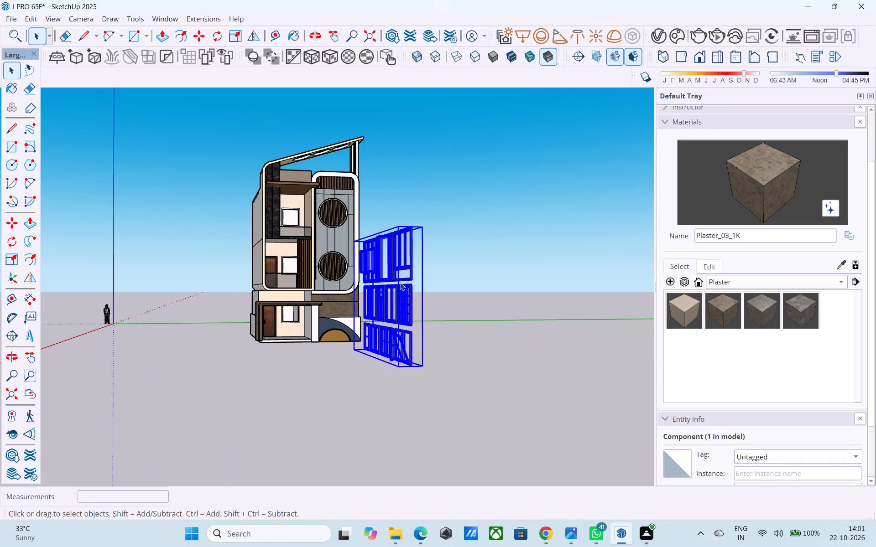
pyautogui.click(474, 291)
pyautogui.click(395, 300)
pyautogui.rightClick(395, 300)
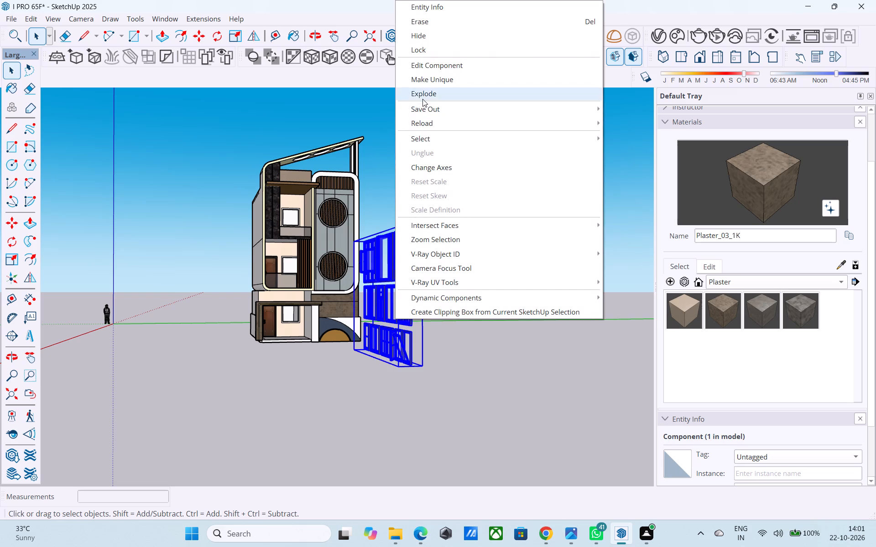
pyautogui.click(422, 99)
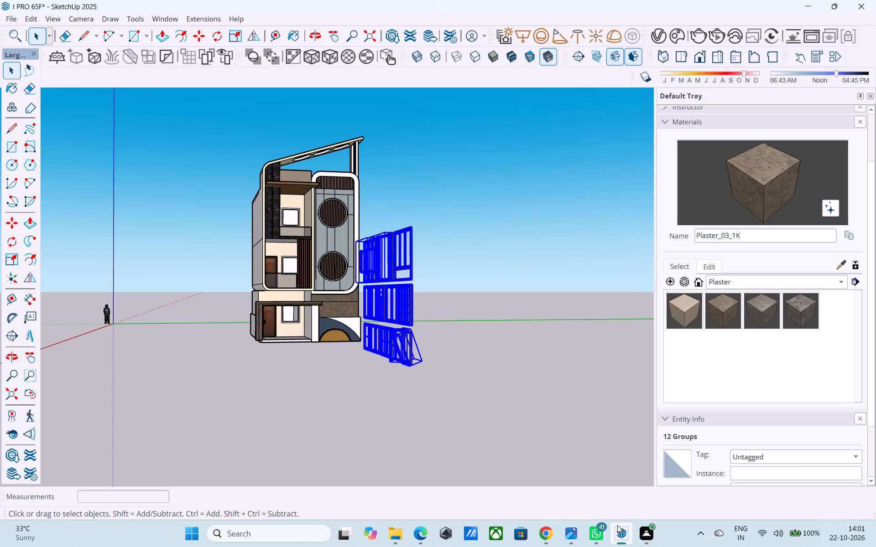
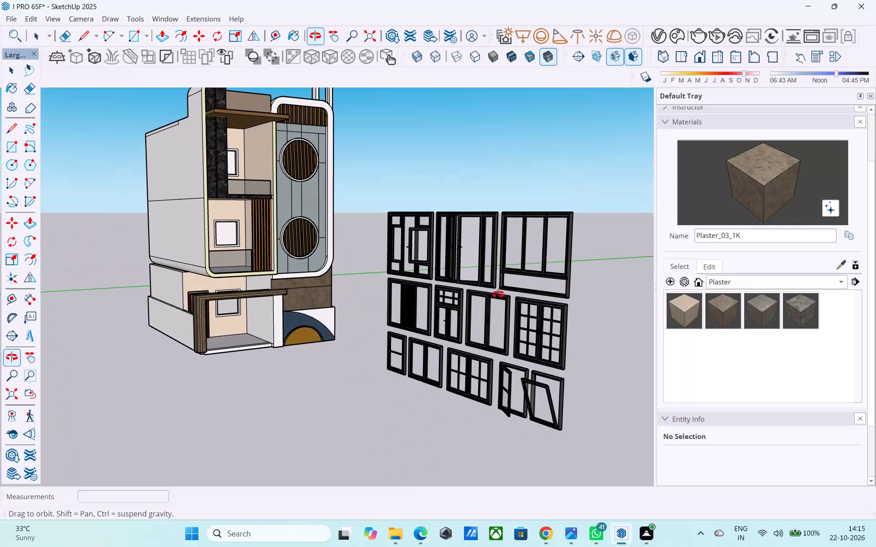
# Move the two-panel sliding window frame out of the imported set, about 22' 6 1/2" away toward the building's front.
pyautogui.scroll(1, 498, 294)
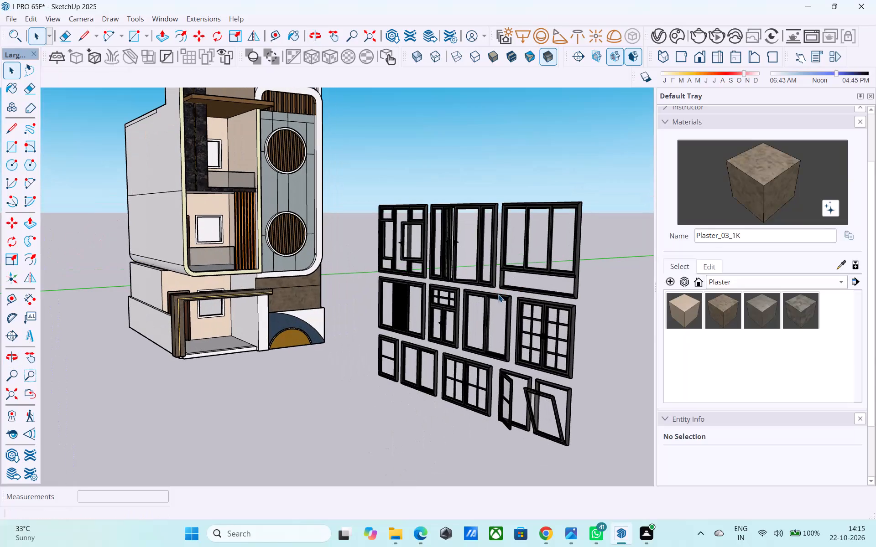
pyautogui.click(484, 330)
pyautogui.press('m')
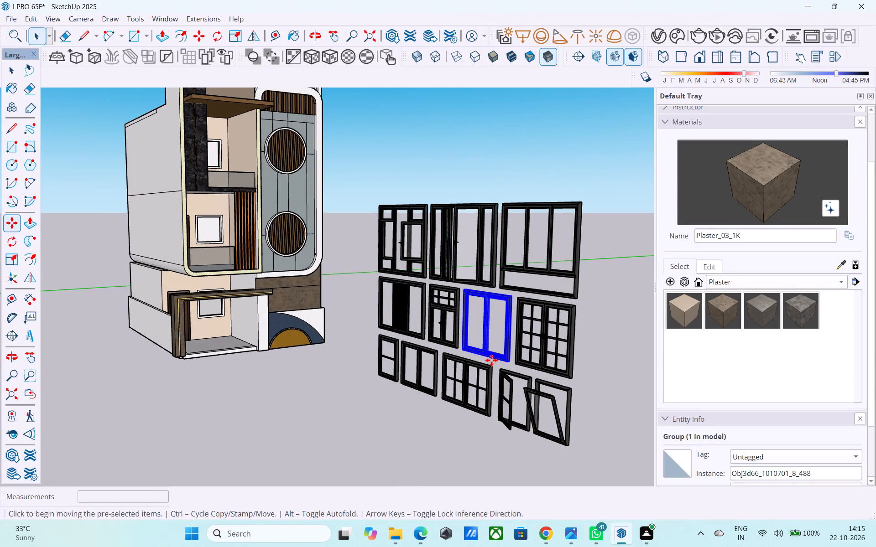
pyautogui.click(491, 360)
pyautogui.scroll(-6, 399, 308)
pyautogui.click(330, 385)
# Delete all the other imported window frames, keeping only the separated two-panel sliding frame.
pyautogui.moveTo(400, 380); pyautogui.dragTo(410, 380, button='middle')
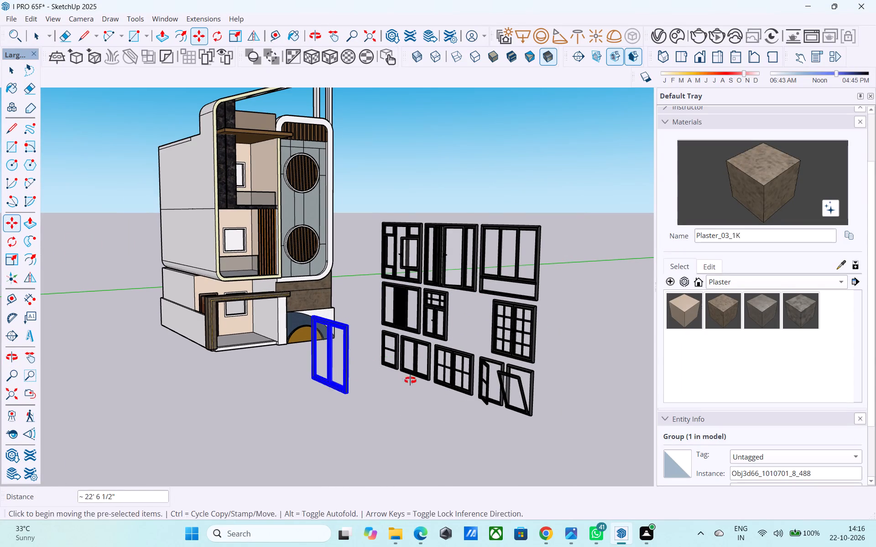
pyautogui.moveTo(410, 380); pyautogui.dragTo(427, 387, button='middle')
pyautogui.scroll(1, 424, 384)
pyautogui.press('space')
pyautogui.moveTo(554, 457); pyautogui.dragTo(565, 374)
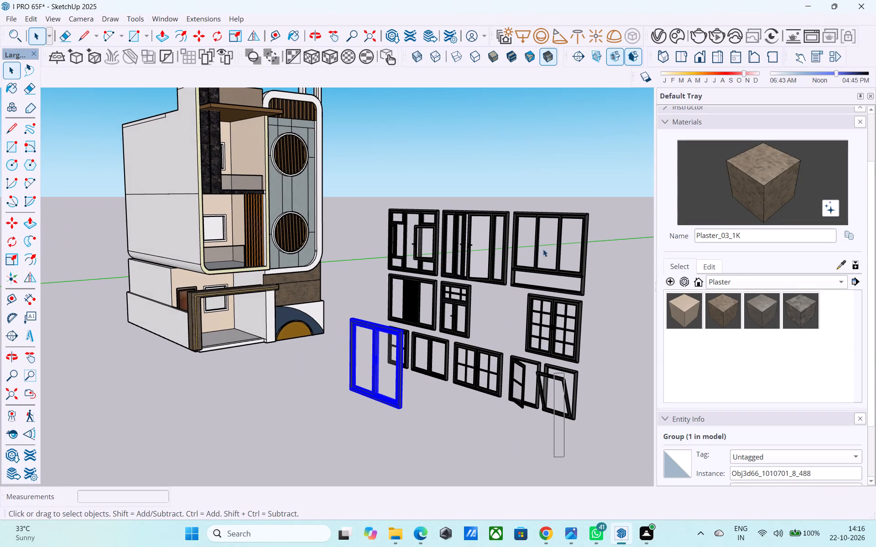
pyautogui.moveTo(589, 422); pyautogui.dragTo(498, 163)
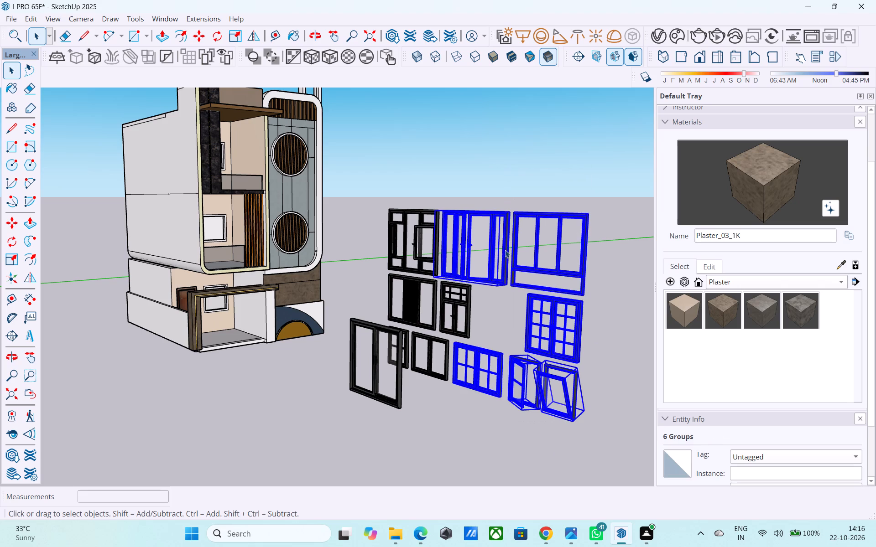
pyautogui.press('Delete')
pyautogui.moveTo(488, 253); pyautogui.dragTo(448, 241, button='middle')
pyautogui.moveTo(387, 425); pyautogui.dragTo(395, 214)
pyautogui.press('Delete')
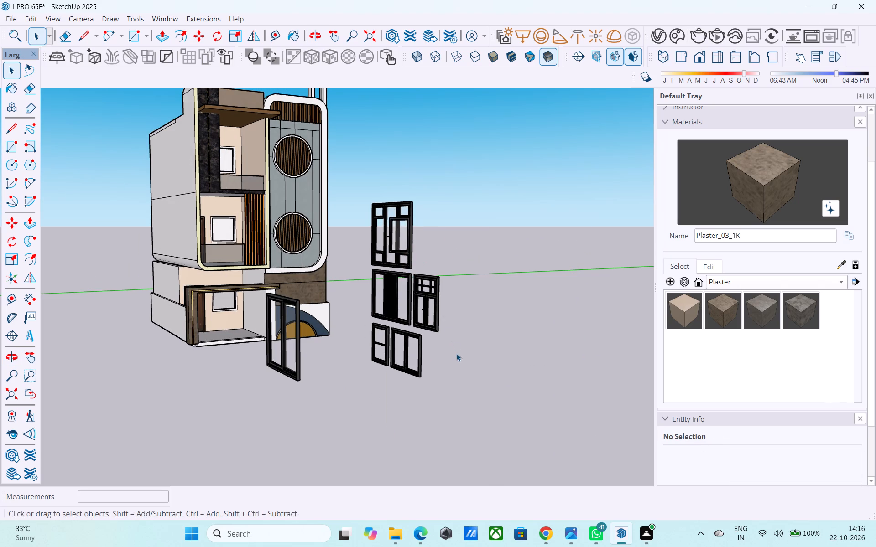
pyautogui.moveTo(440, 397); pyautogui.dragTo(381, 170)
pyautogui.press('Delete')
# Rotate the two-panel window frame 90 degrees on the ground plane so it is parallel to the front facade.
pyautogui.scroll(-5, 478, 159)
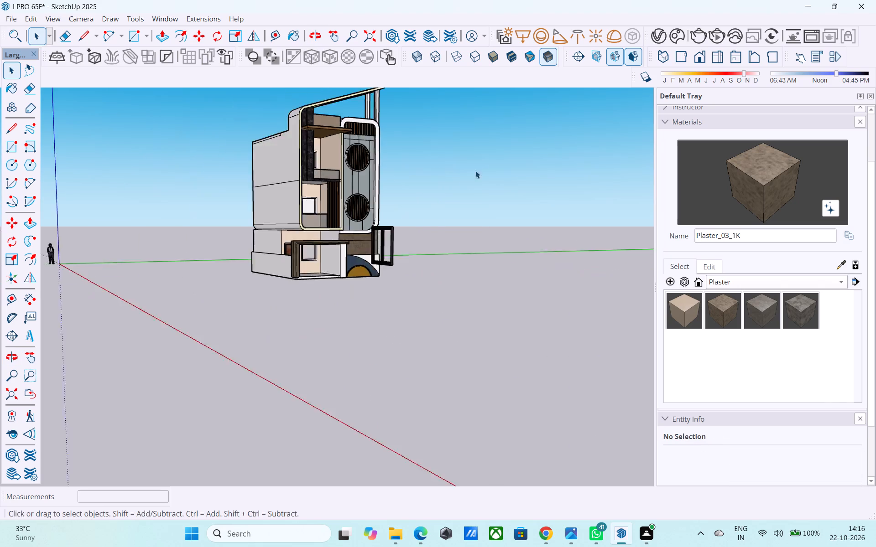
pyautogui.moveTo(472, 180); pyautogui.dragTo(438, 262, button='middle')
pyautogui.scroll(-6, 348, 179)
pyautogui.middleClick(345, 308)
pyautogui.scroll(5, 345, 308)
pyautogui.click(348, 222)
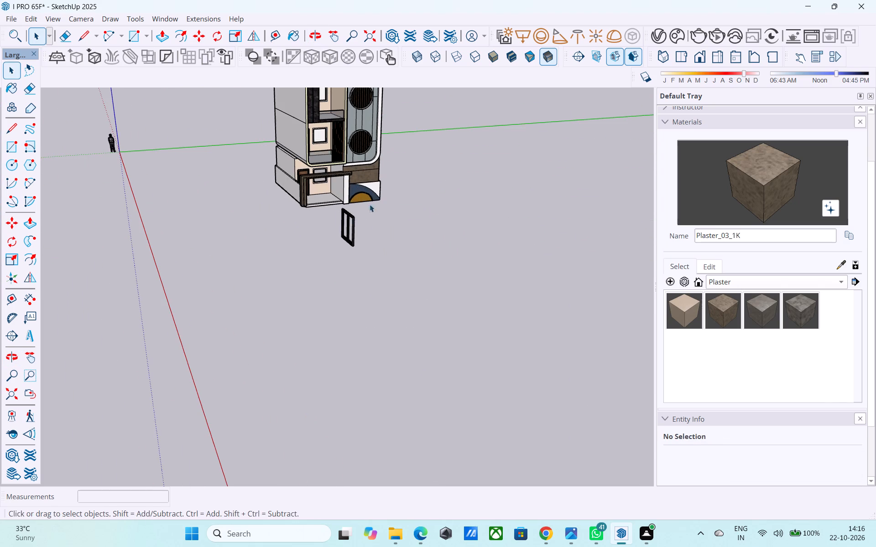
pyautogui.moveTo(382, 193); pyautogui.dragTo(345, 262, button='middle')
pyautogui.press('q')
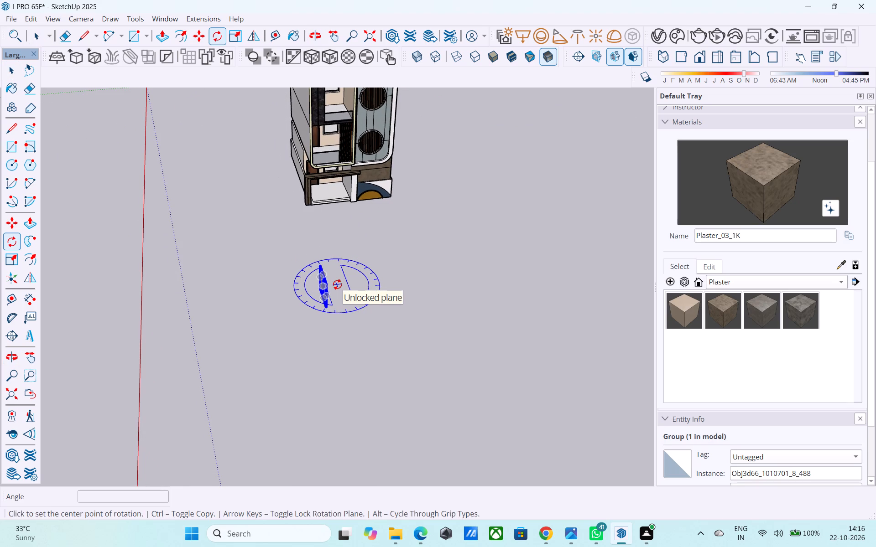
pyautogui.scroll(-4, 337, 284)
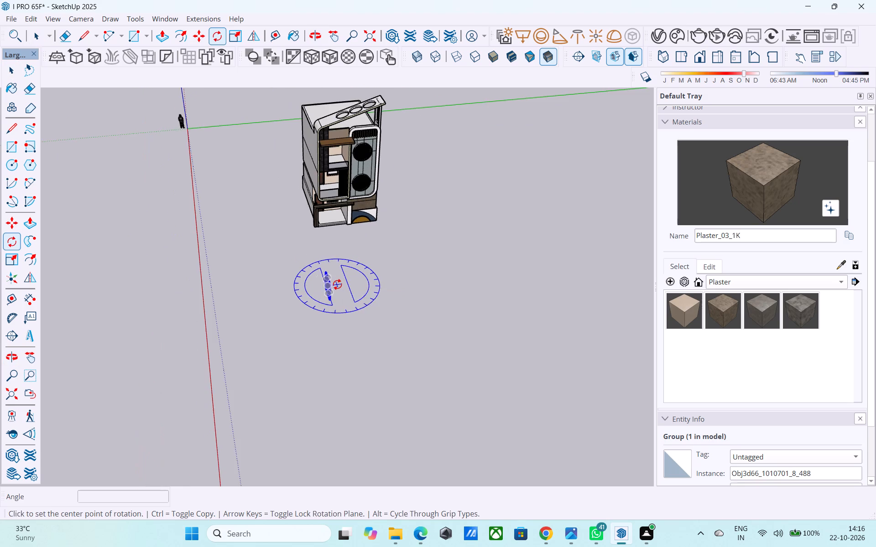
pyautogui.moveTo(331, 298); pyautogui.dragTo(328, 313, button='middle')
pyautogui.scroll(5, 328, 313)
pyautogui.click(312, 319)
pyautogui.click(395, 308)
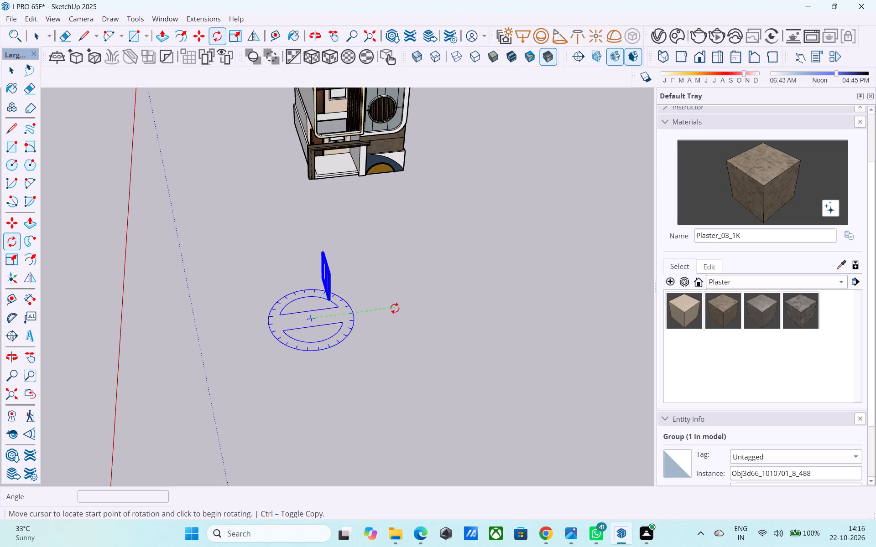
pyautogui.click(319, 361)
# Copy the window frame by its upper corner onto the matching corner of the middle floor's window opening.
pyautogui.press('m')
pyautogui.scroll(3, 335, 267)
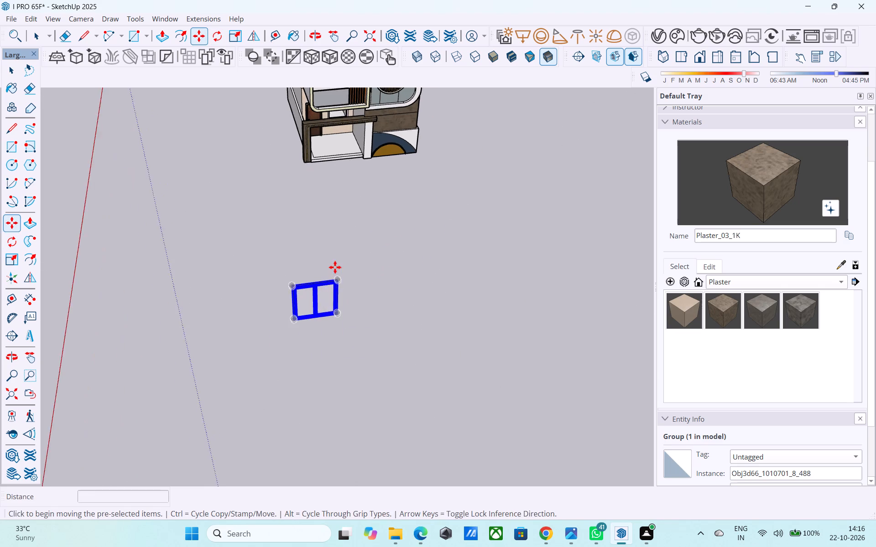
pyautogui.scroll(13, 335, 267)
pyautogui.click(326, 345)
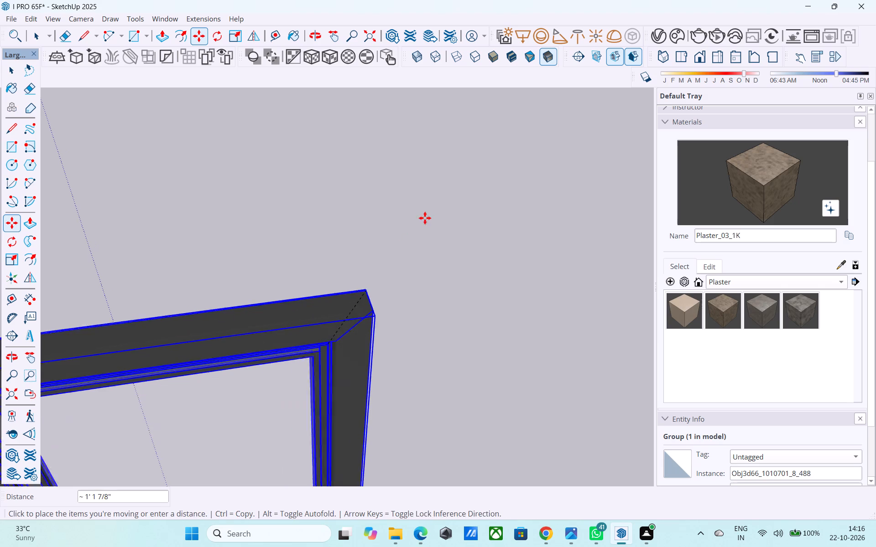
pyautogui.scroll(-14, 440, 188)
pyautogui.keyDown('shift'); pyautogui.moveTo(444, 267); pyautogui.dragTo(375, 433, button='middle'); pyautogui.keyUp('shift')
pyautogui.scroll(-5, 404, 219)
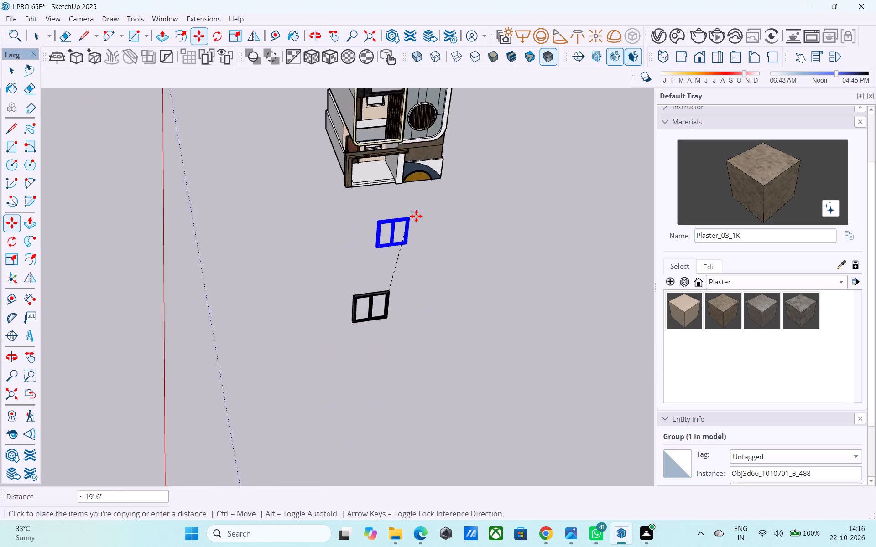
pyautogui.keyDown('shift'); pyautogui.moveTo(416, 233); pyautogui.dragTo(372, 344, button='middle'); pyautogui.keyUp('shift')
pyautogui.scroll(17, 359, 273)
pyautogui.moveTo(367, 272); pyautogui.dragTo(375, 215, button='middle')
pyautogui.scroll(8, 351, 225)
pyautogui.scroll(-6, 391, 191)
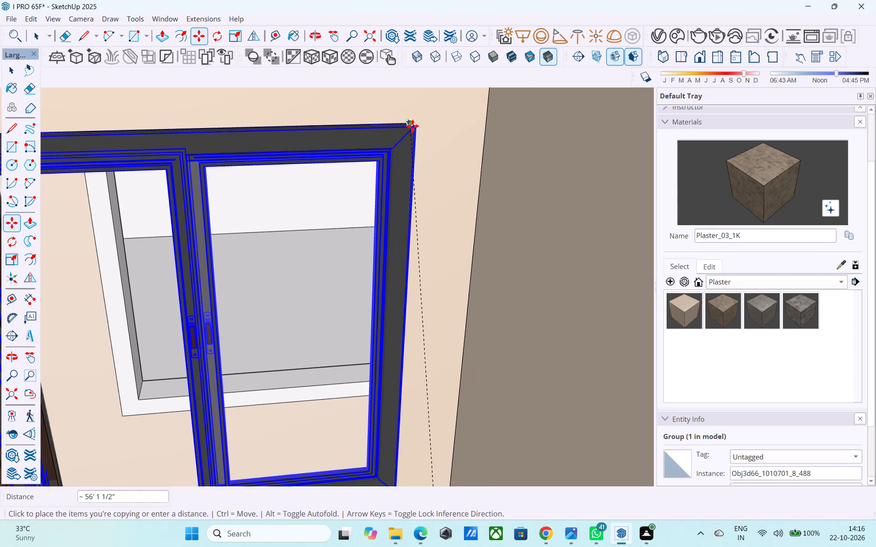
pyautogui.click(411, 124)
# Scale the copied window frame down uniformly from its lower corner to fit the middle floor's window opening.
pyautogui.scroll(-7, 416, 122)
pyautogui.press('s')
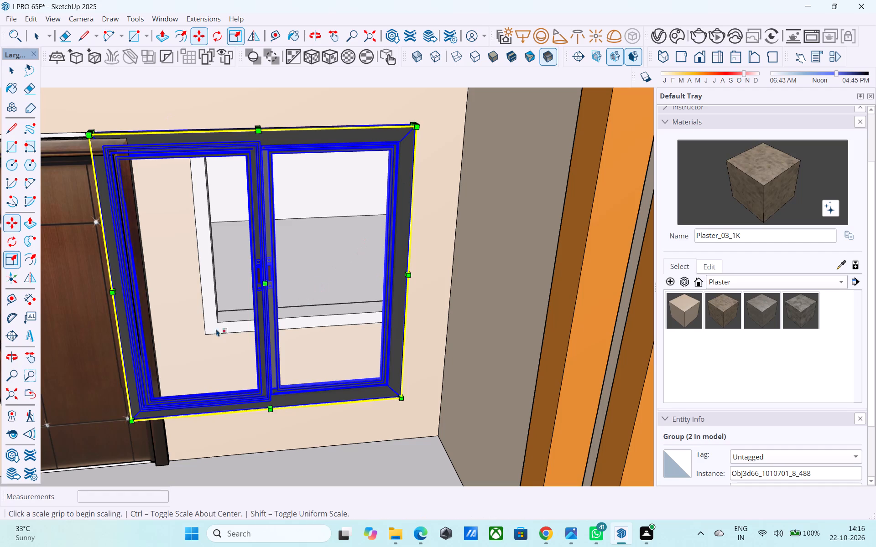
pyautogui.click(130, 423)
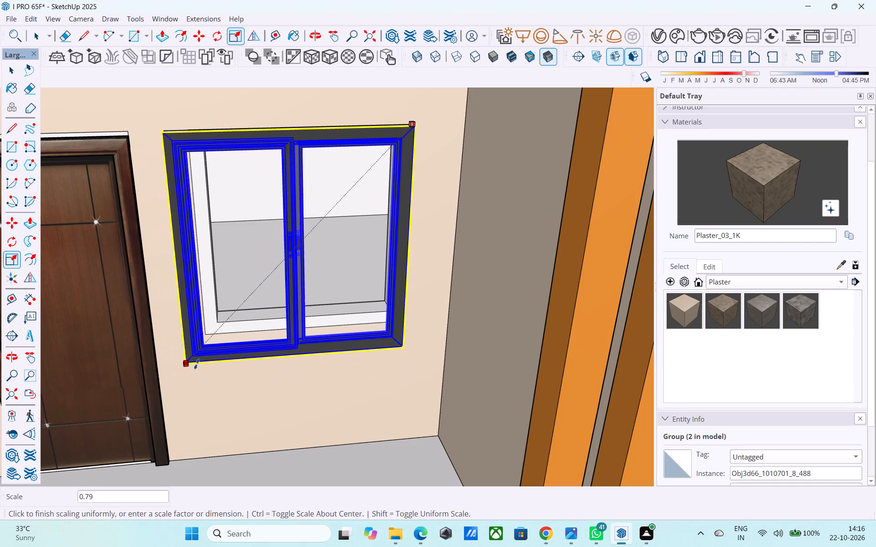
pyautogui.click(201, 332)
# Adjust the scaled frame's height to meet the lower edge of the middle floor's window opening.
pyautogui.moveTo(234, 354); pyautogui.dragTo(234, 309, button='middle')
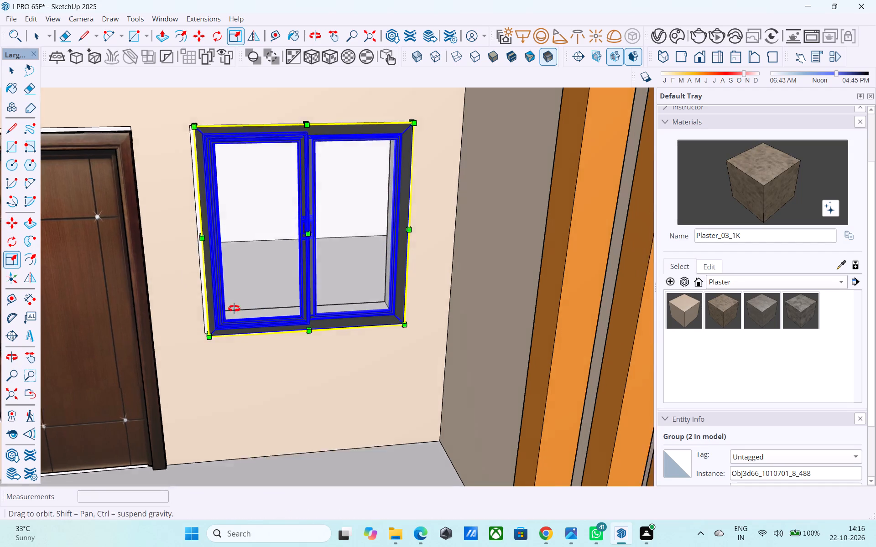
pyautogui.moveTo(234, 309); pyautogui.dragTo(241, 269, button='middle')
pyautogui.scroll(6, 290, 318)
pyautogui.moveTo(308, 335); pyautogui.dragTo(363, 258, button='middle')
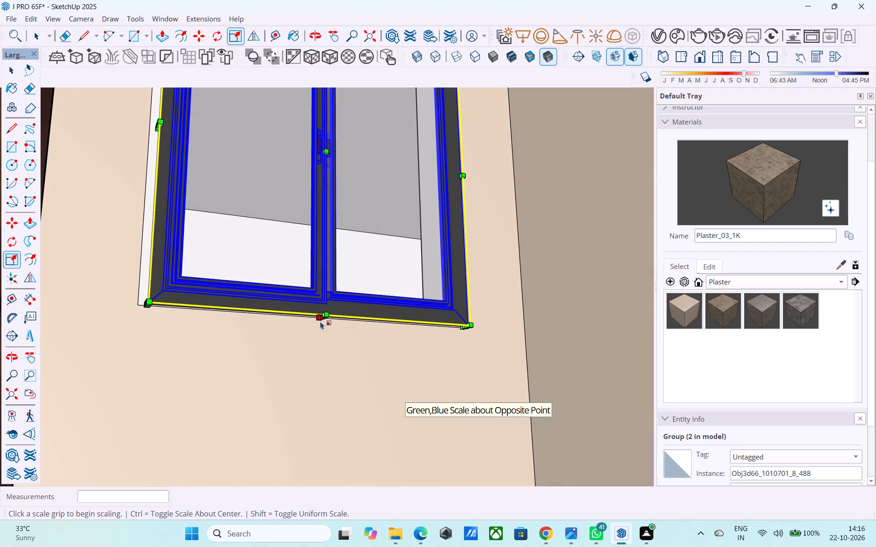
pyautogui.click(322, 320)
pyautogui.press('space')
pyautogui.scroll(4, 320, 320)
pyautogui.click(318, 308)
pyautogui.press('s')
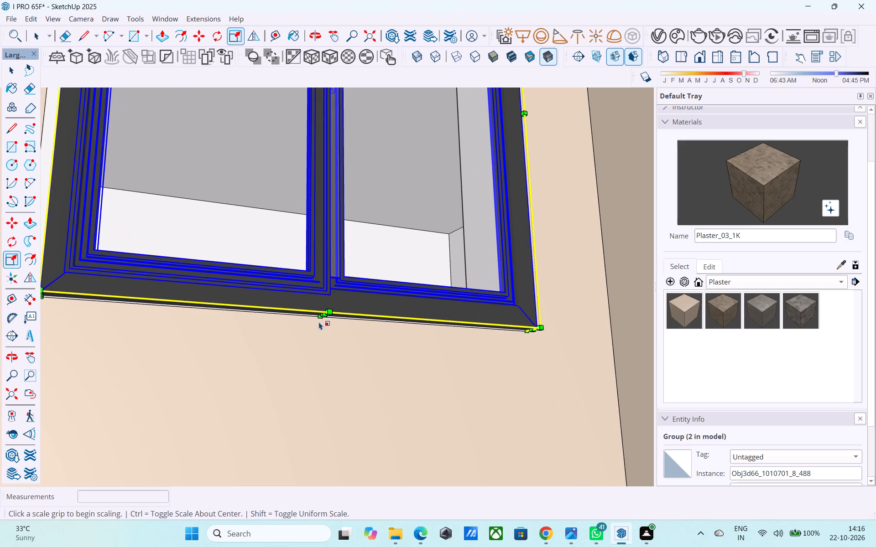
pyautogui.click(323, 317)
pyautogui.click(324, 313)
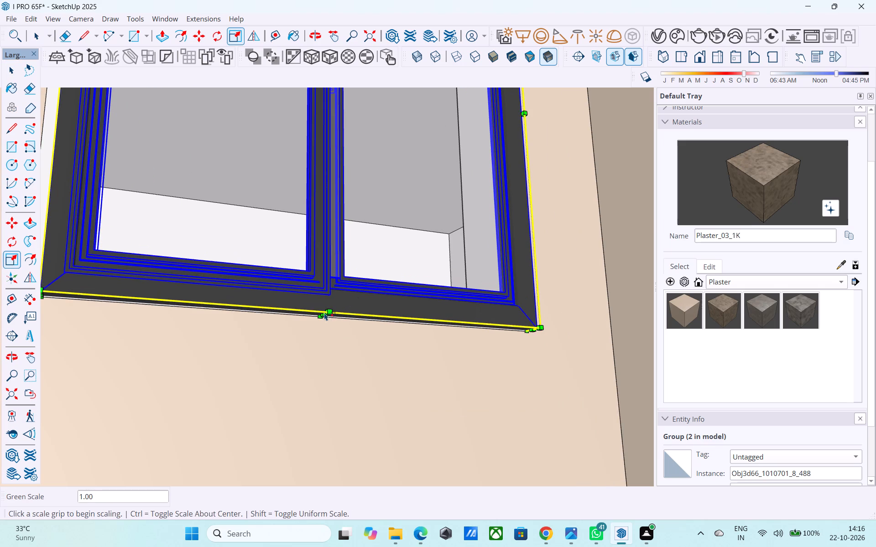
# Stretch the frame's width by a factor of about 1.02 to reach the opening's side edge nearest the door.
pyautogui.moveTo(403, 266); pyautogui.dragTo(375, 292, button='middle')
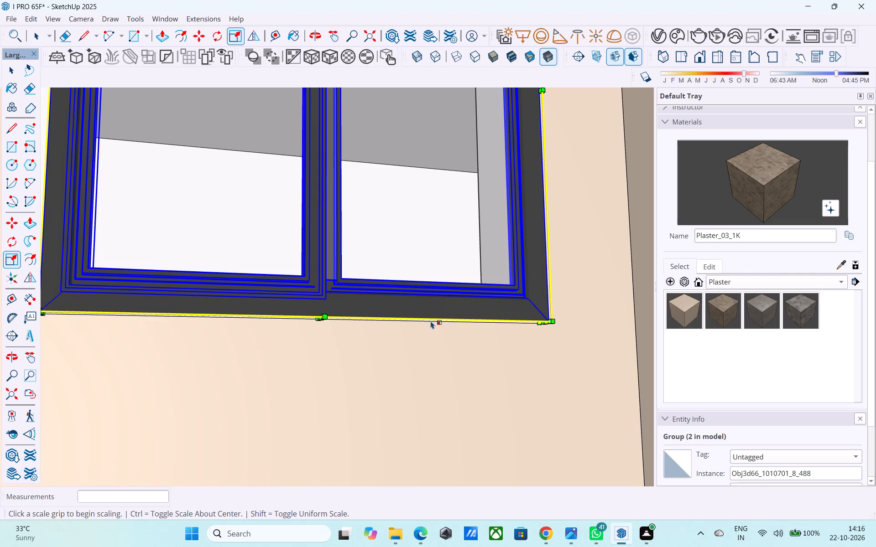
pyautogui.scroll(-5, 479, 218)
pyautogui.moveTo(478, 247); pyautogui.dragTo(488, 319, button='middle')
pyautogui.scroll(-3, 424, 268)
pyautogui.moveTo(264, 182); pyautogui.dragTo(276, 194, button='middle')
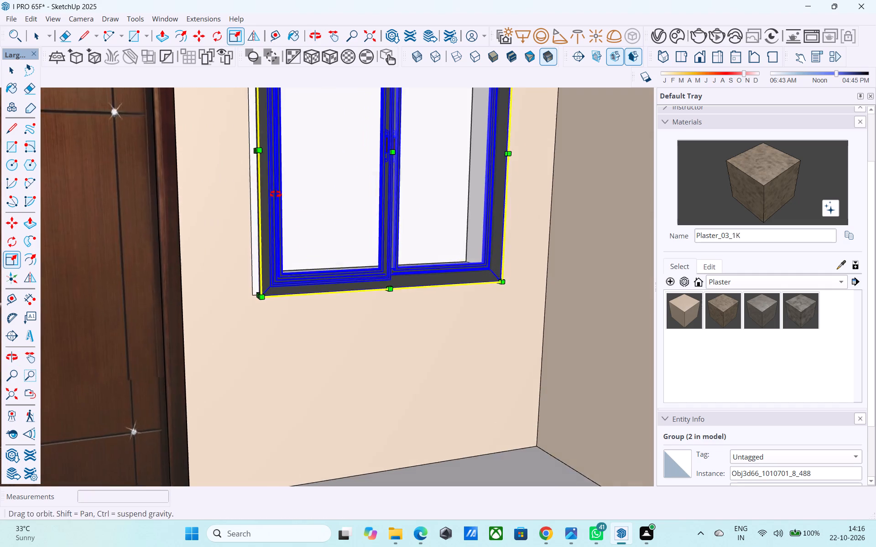
pyautogui.moveTo(276, 194); pyautogui.dragTo(319, 230, button='middle')
pyautogui.scroll(6, 294, 199)
pyautogui.click(270, 159)
pyautogui.click(260, 160)
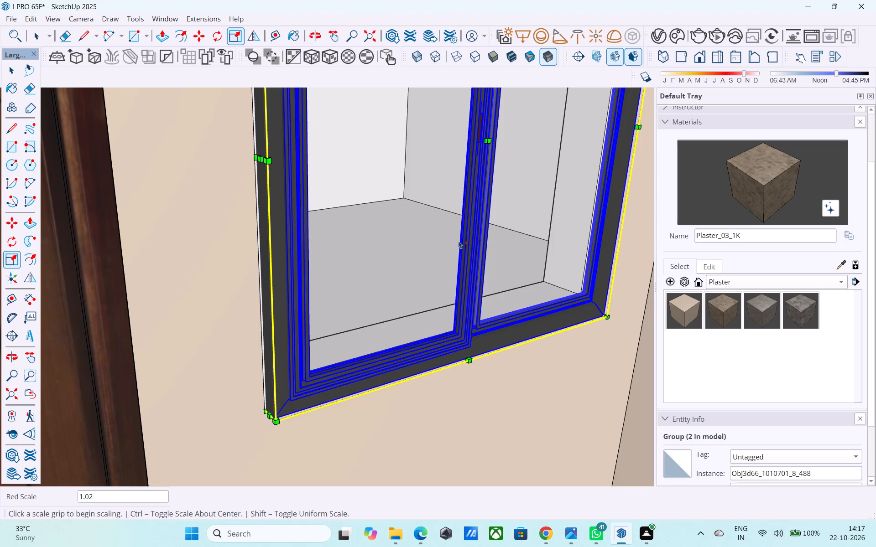
# Copy the fitted window frame from the middle floor onto the ground floor's window opening, matching their upper corners.
pyautogui.scroll(-5, 480, 243)
pyautogui.moveTo(480, 246); pyautogui.dragTo(412, 241, button='middle')
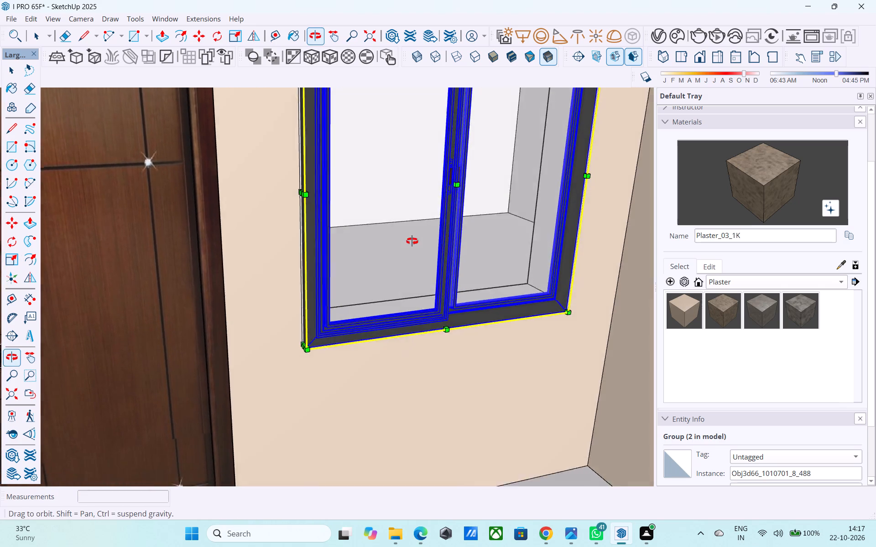
pyautogui.moveTo(412, 241); pyautogui.dragTo(371, 240, button='middle')
pyautogui.scroll(-11, 368, 230)
pyautogui.moveTo(372, 248); pyautogui.dragTo(365, 241, button='middle')
pyautogui.press('m')
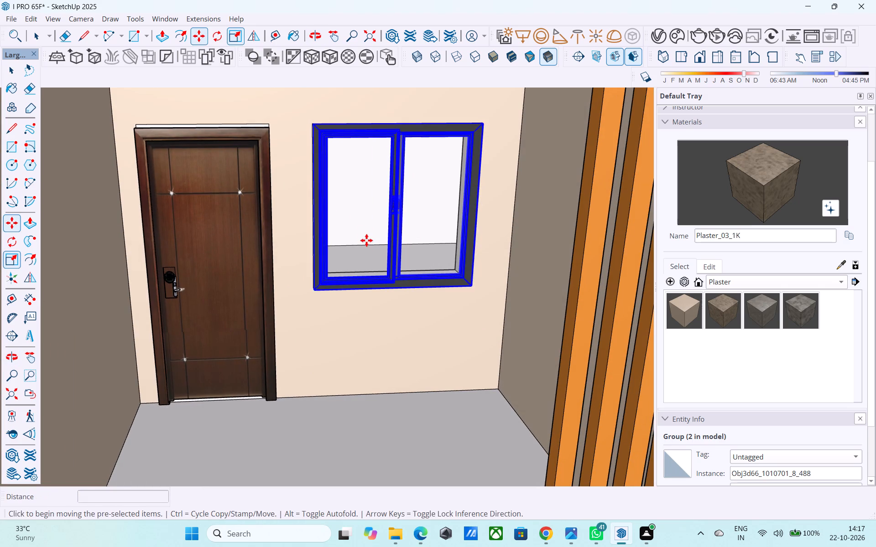
pyautogui.click(309, 124)
pyautogui.scroll(-3, 344, 241)
pyautogui.scroll(1, 344, 242)
pyautogui.scroll(-4, 344, 242)
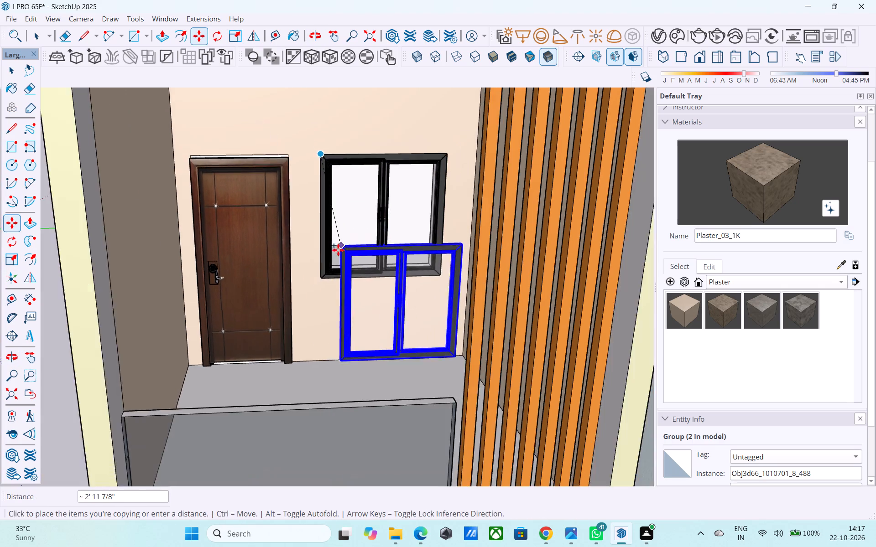
pyautogui.scroll(-3, 338, 250)
pyautogui.moveTo(334, 317); pyautogui.dragTo(355, 88, button='middle')
pyautogui.scroll(2, 319, 237)
pyautogui.moveTo(331, 227); pyautogui.dragTo(329, 137, button='middle')
pyautogui.scroll(8, 335, 233)
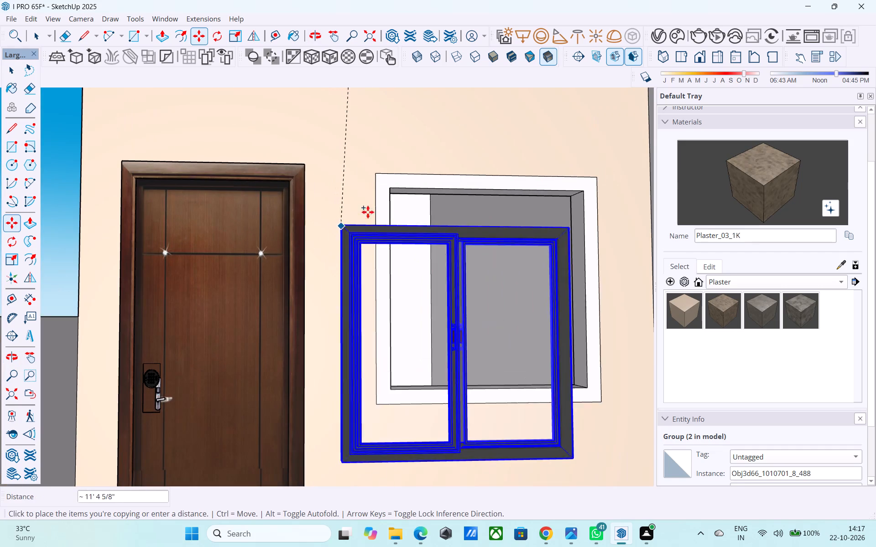
pyautogui.click(379, 172)
# Copy the ground floor's window frame up onto the window opening above the top balcony, matching the upper corners.
pyautogui.scroll(-9, 376, 151)
pyautogui.scroll(1, 367, 169)
pyautogui.scroll(-1, 367, 169)
pyautogui.scroll(2, 367, 169)
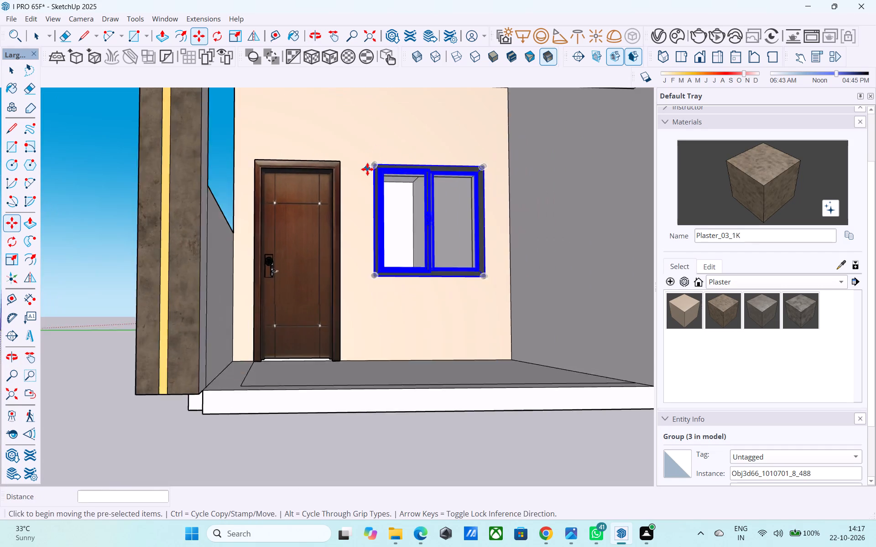
pyautogui.scroll(8, 367, 169)
pyautogui.click(382, 162)
pyautogui.scroll(-12, 397, 137)
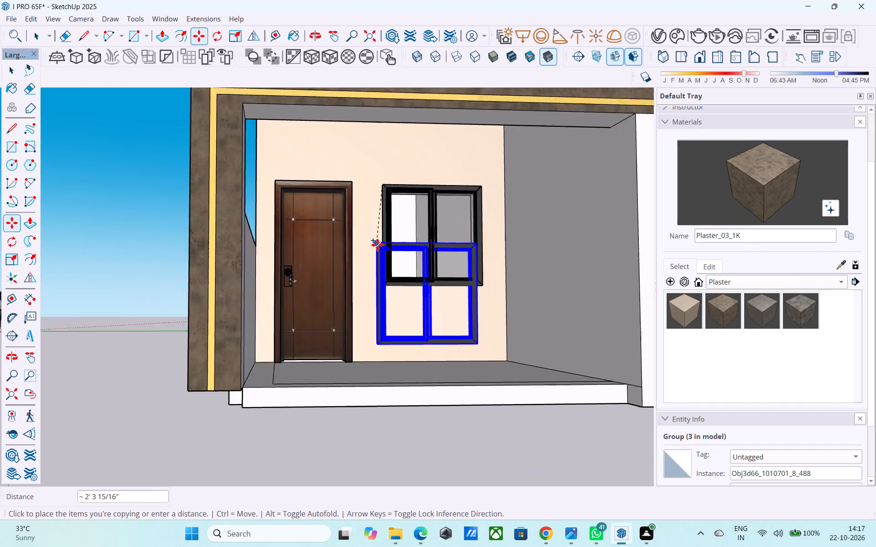
pyautogui.scroll(-8, 377, 245)
pyautogui.moveTo(389, 232); pyautogui.dragTo(361, 343, button='middle')
pyautogui.moveTo(408, 155); pyautogui.dragTo(398, 299, button='middle')
pyautogui.moveTo(340, 150); pyautogui.dragTo(326, 193, button='middle')
pyautogui.scroll(3, 364, 190)
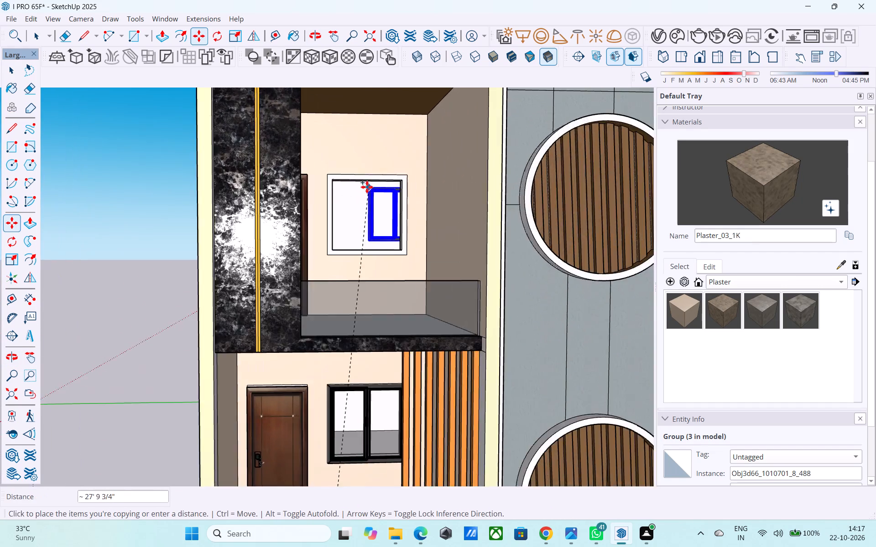
pyautogui.scroll(6, 367, 187)
pyautogui.click(307, 166)
pyautogui.scroll(-5, 332, 145)
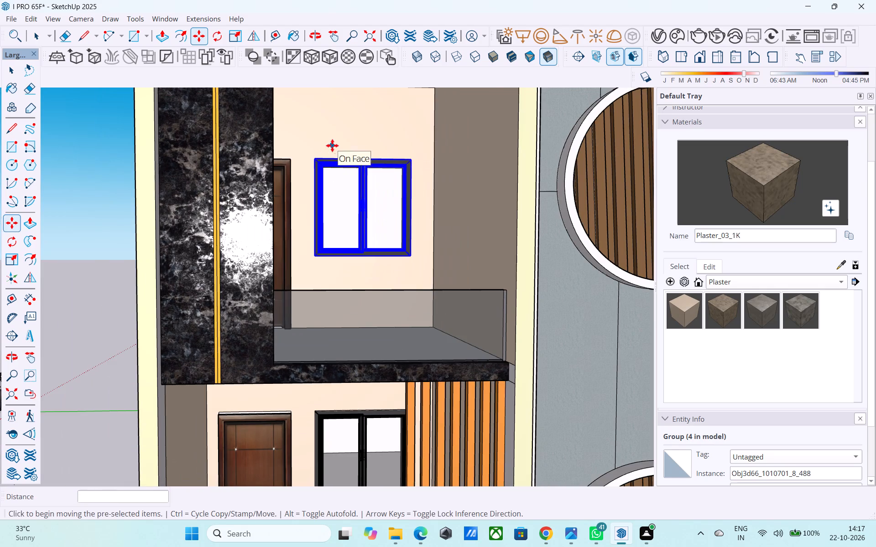
pyautogui.press('space')
# Save the model.
pyautogui.hotkey('ctrl', 's')
pyautogui.click(390, 336)
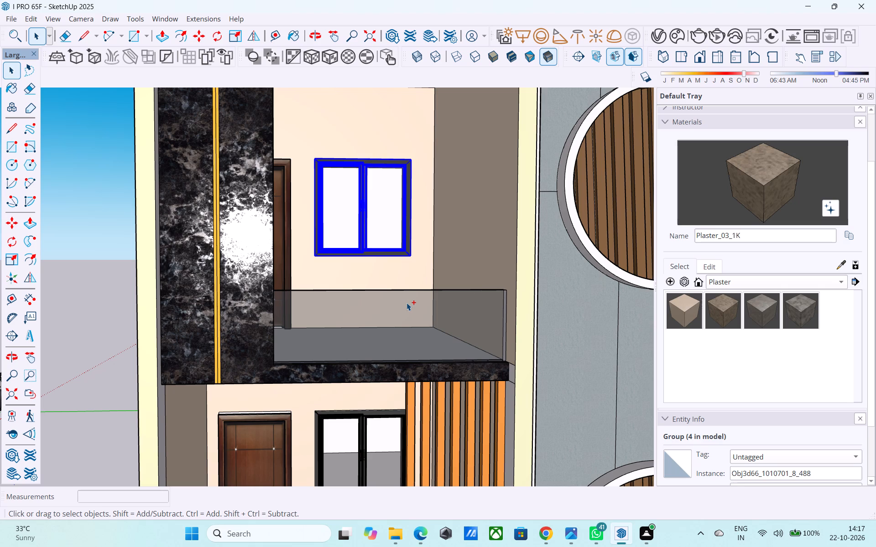
# Deselect the window frame placed above the top balcony and save the model.
pyautogui.scroll(-6, 424, 200)
pyautogui.moveTo(420, 205); pyautogui.dragTo(386, 231, button='middle')
pyautogui.scroll(-5, 366, 220)
pyautogui.moveTo(364, 222); pyautogui.dragTo(335, 227, button='middle')
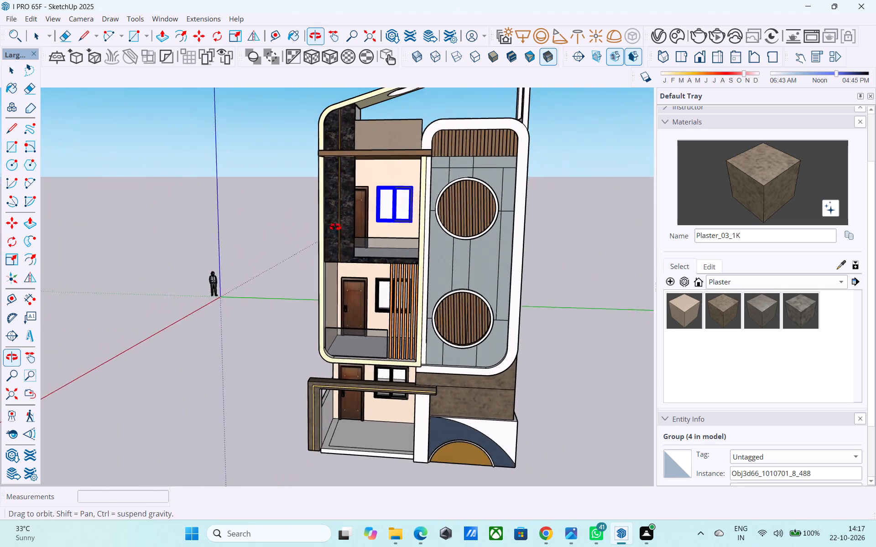
pyautogui.moveTo(335, 227); pyautogui.dragTo(331, 224, button='middle')
pyautogui.moveTo(332, 237); pyautogui.dragTo(308, 233, button='middle')
pyautogui.moveTo(317, 243); pyautogui.dragTo(524, 280, button='middle')
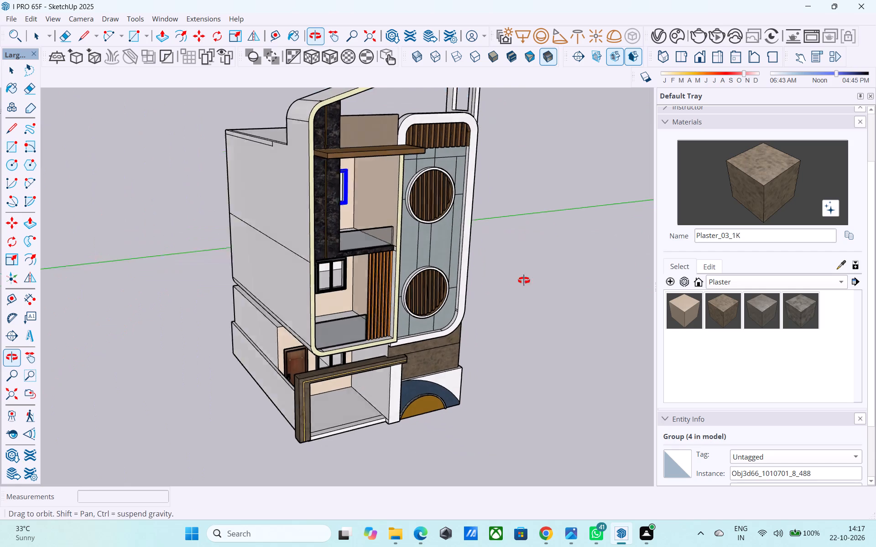
pyautogui.moveTo(524, 280); pyautogui.dragTo(520, 282, button='middle')
pyautogui.press('space')
pyautogui.click(528, 260)
pyautogui.moveTo(518, 257); pyautogui.dragTo(487, 240, button='middle')
pyautogui.hotkey('ctrl', 's')
# Examine the fitted doors and windows across all floors of the front facade, and save the model.
pyautogui.moveTo(484, 241); pyautogui.dragTo(464, 242, button='middle')
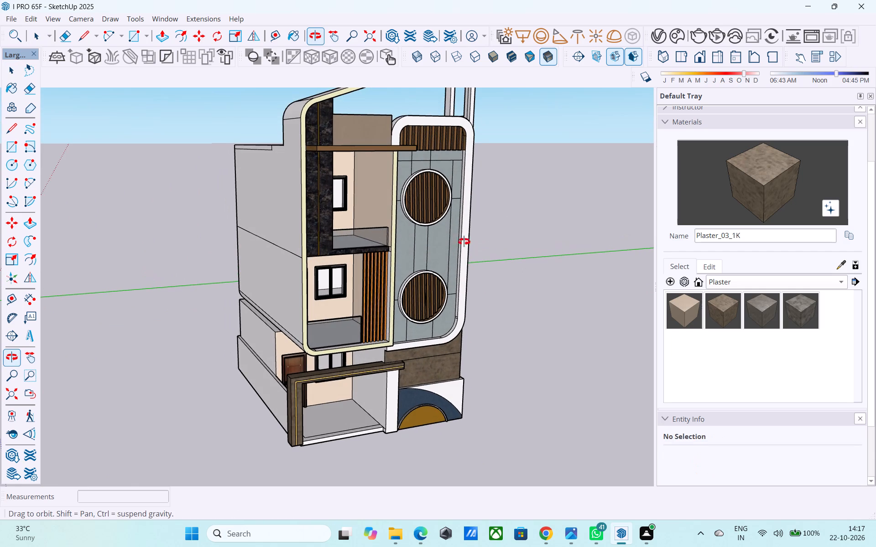
pyautogui.moveTo(464, 242); pyautogui.dragTo(405, 249, button='middle')
pyautogui.moveTo(426, 284); pyautogui.dragTo(360, 248, button='middle')
pyautogui.scroll(1, 389, 274)
pyautogui.moveTo(411, 294); pyautogui.dragTo(432, 289, button='middle')
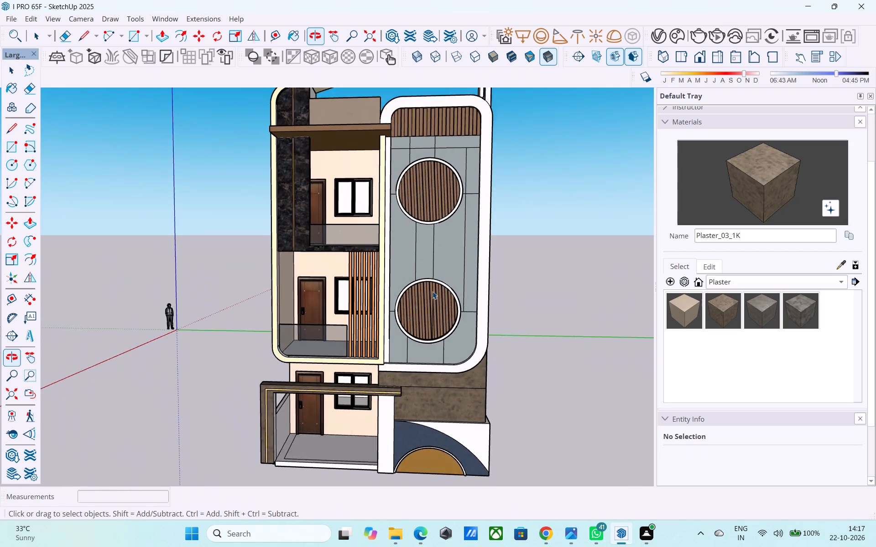
pyautogui.moveTo(432, 290); pyautogui.dragTo(304, 312, button='middle')
pyautogui.moveTo(376, 274); pyautogui.dragTo(441, 242, button='middle')
pyautogui.moveTo(441, 242); pyautogui.dragTo(493, 255, button='middle')
pyautogui.keyDown('shift'); pyautogui.moveTo(398, 286); pyautogui.dragTo(427, 256, button='middle'); pyautogui.keyUp('shift')
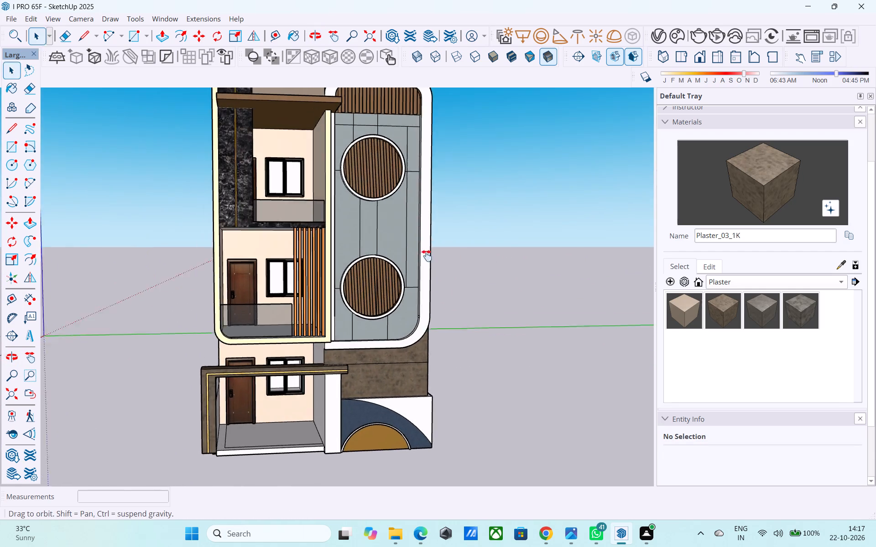
pyautogui.keyDown('shift'); pyautogui.moveTo(427, 256); pyautogui.dragTo(445, 280, button='middle'); pyautogui.keyUp('shift')
pyautogui.moveTo(497, 169); pyautogui.dragTo(493, 277, button='middle')
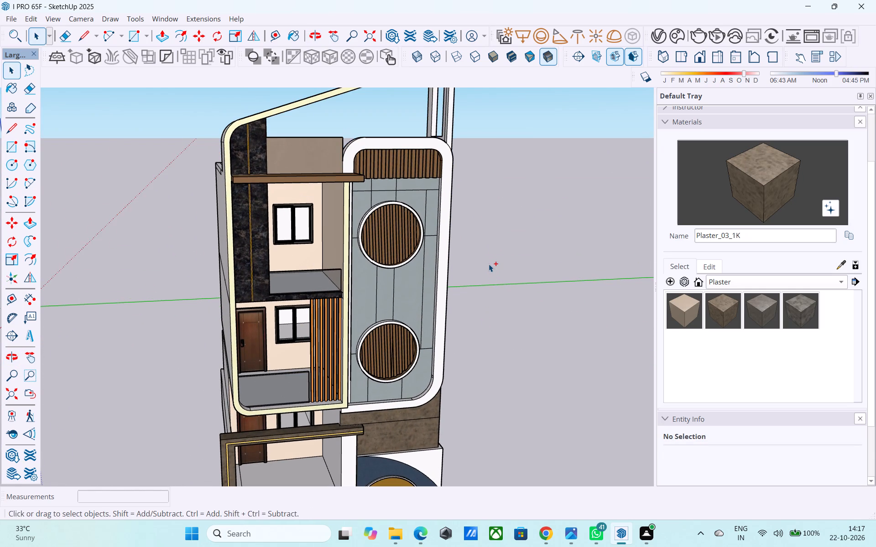
pyautogui.hotkey('ctrl', 's')
# Delete the spare two-panel window frame standing apart in front of the building and save the model.
pyautogui.middleClick(489, 263)
pyautogui.moveTo(488, 263); pyautogui.dragTo(368, 254, button='middle')
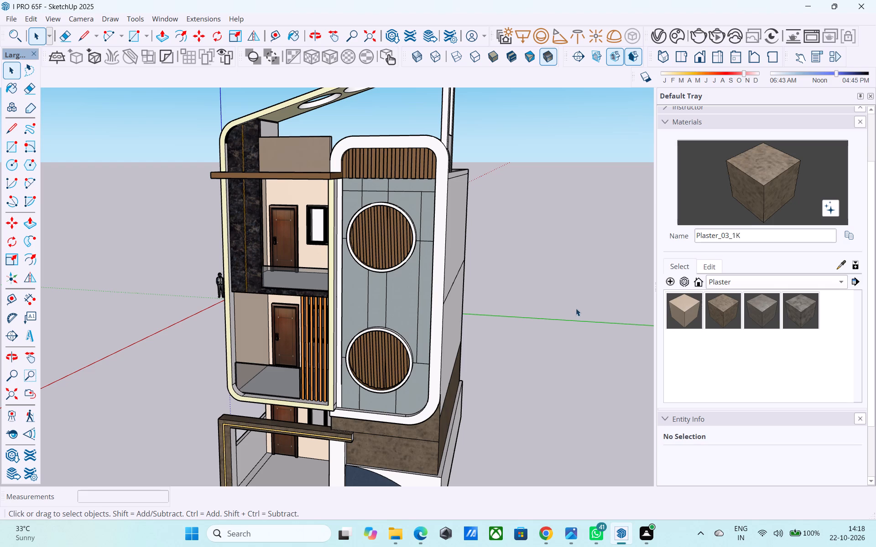
pyautogui.scroll(-5, 505, 290)
pyautogui.moveTo(452, 356); pyautogui.dragTo(473, 394, button='middle')
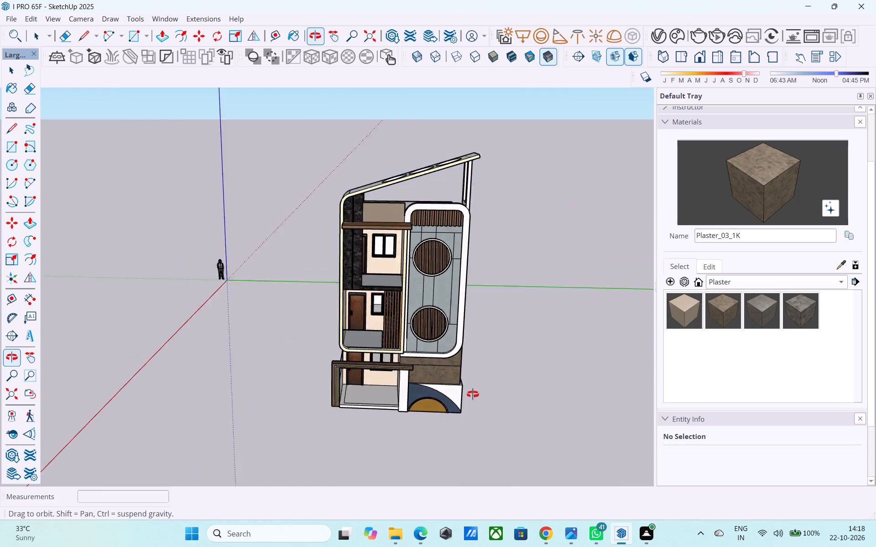
pyautogui.moveTo(473, 394); pyautogui.dragTo(648, 397, button='middle')
pyautogui.moveTo(317, 413); pyautogui.dragTo(162, 309, button='middle')
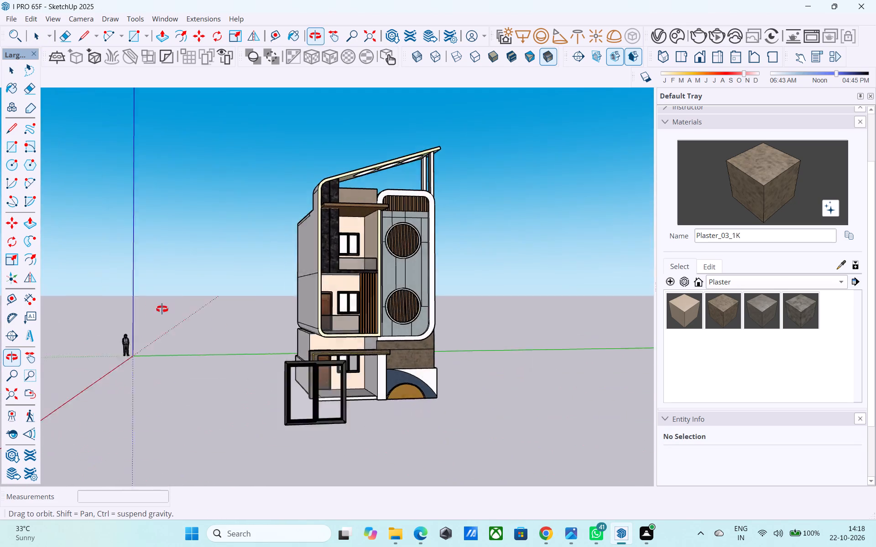
pyautogui.moveTo(162, 309); pyautogui.dragTo(161, 309, button='middle')
pyautogui.moveTo(276, 338); pyautogui.dragTo(387, 414, button='middle')
pyautogui.scroll(-4, 477, 301)
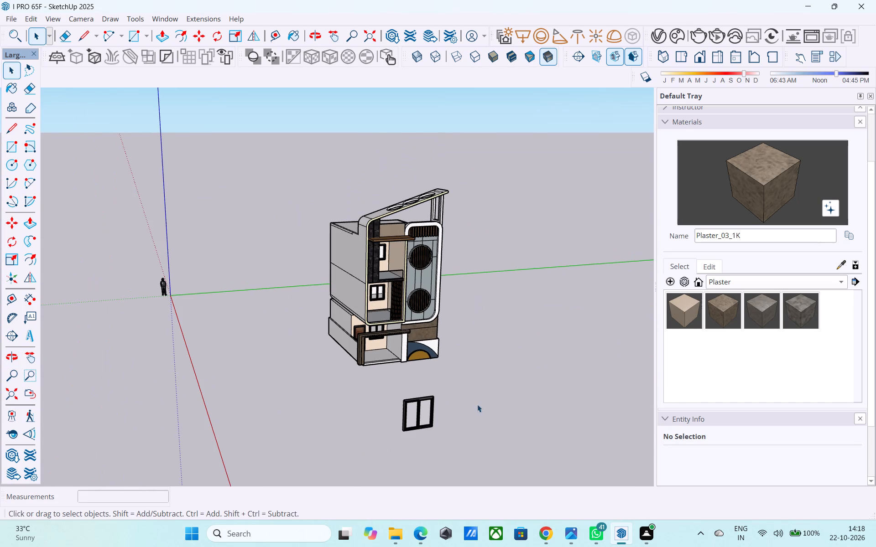
pyautogui.moveTo(464, 463); pyautogui.dragTo(389, 397)
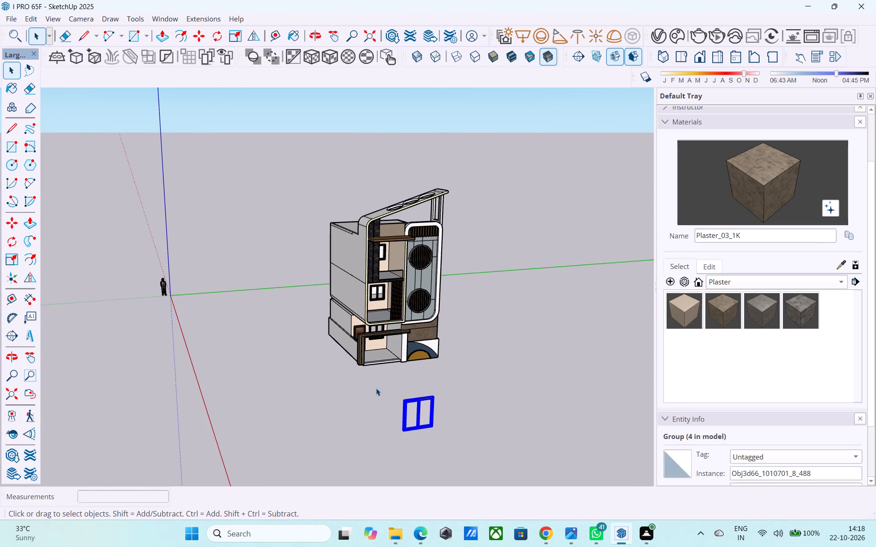
pyautogui.press('Delete')
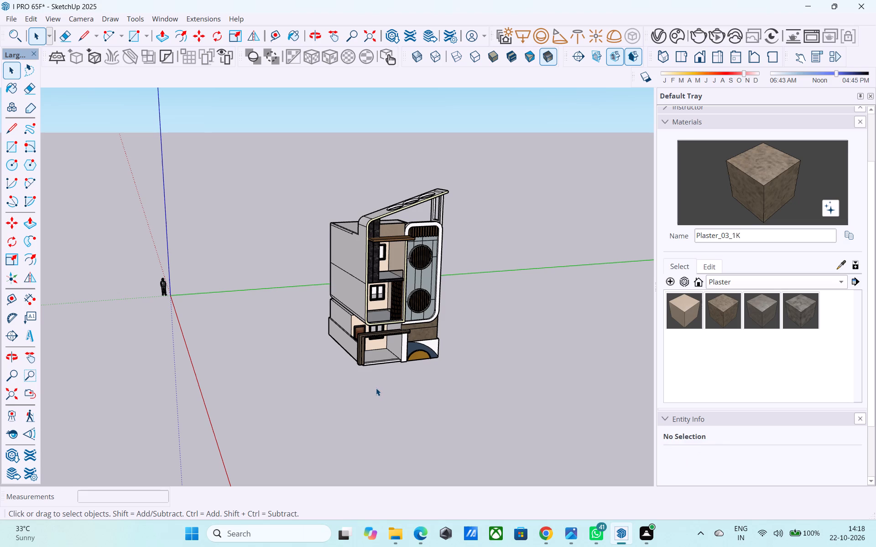
pyautogui.hotkey('ctrl', 's')
# Examine the facade's porch, balconies and side wall from low and raised angles, and save the model.
pyautogui.moveTo(356, 300); pyautogui.dragTo(339, 290, button='middle')
pyautogui.scroll(4, 344, 299)
pyautogui.scroll(-3, 345, 304)
pyautogui.moveTo(490, 368); pyautogui.dragTo(448, 333, button='middle')
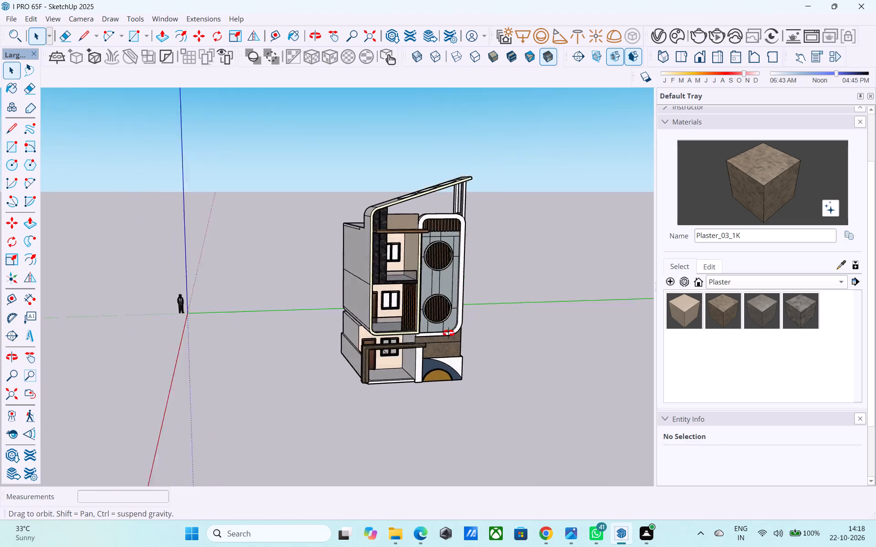
pyautogui.moveTo(448, 333); pyautogui.dragTo(407, 224, button='middle')
pyautogui.scroll(9, 403, 232)
pyautogui.moveTo(371, 356); pyautogui.dragTo(471, 411, button='middle')
pyautogui.moveTo(438, 399); pyautogui.dragTo(425, 390, button='middle')
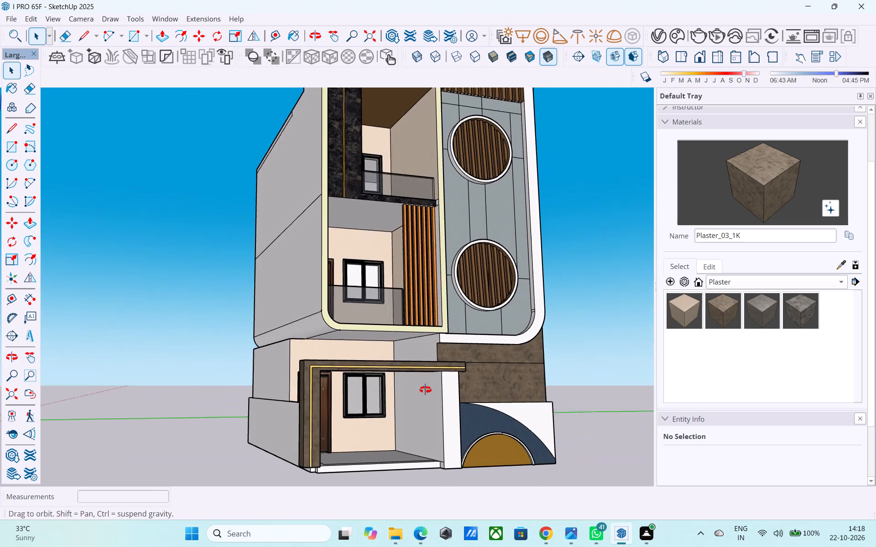
pyautogui.moveTo(425, 390); pyautogui.dragTo(412, 380, button='middle')
pyautogui.scroll(1, 412, 380)
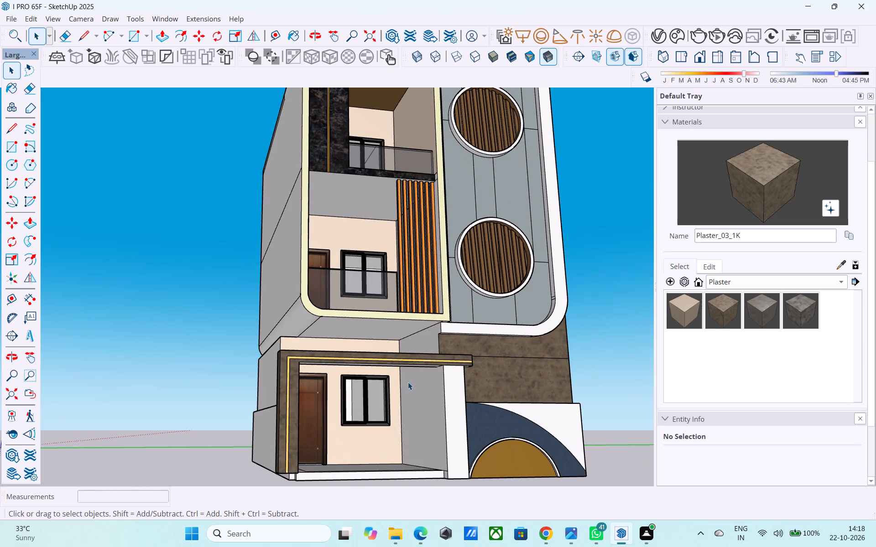
pyautogui.moveTo(405, 386); pyautogui.dragTo(376, 375, button='middle')
pyautogui.moveTo(377, 382); pyautogui.dragTo(285, 476, button='middle')
pyautogui.scroll(-4, 361, 319)
pyautogui.keyDown('shift'); pyautogui.moveTo(365, 338); pyautogui.dragTo(217, 401, button='middle'); pyautogui.keyUp('shift')
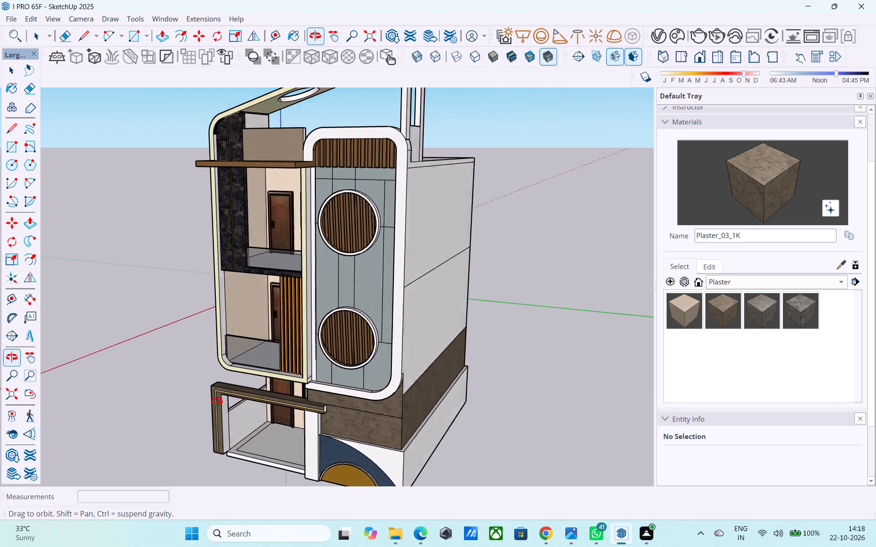
pyautogui.keyDown('shift'); pyautogui.moveTo(217, 401); pyautogui.dragTo(215, 400, button='middle'); pyautogui.keyUp('shift')
pyautogui.hotkey('ctrl', 's')
# Review the whole front elevation, from the ground-floor porch to the sloped roof frame, for remaining work.
pyautogui.press('space')
pyautogui.moveTo(260, 363); pyautogui.dragTo(291, 423, button='middle')
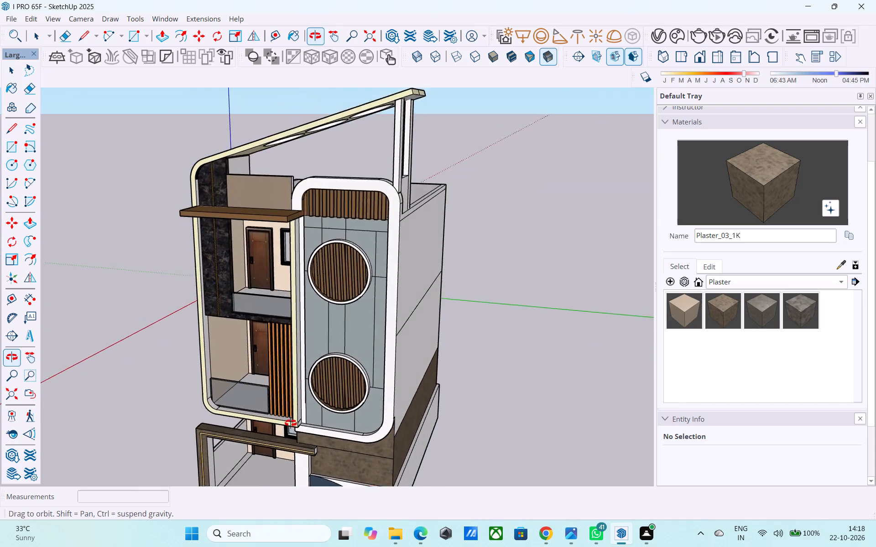
pyautogui.moveTo(291, 423); pyautogui.dragTo(473, 320, button='middle')
pyautogui.keyDown('shift'); pyautogui.moveTo(409, 348); pyautogui.dragTo(454, 270, button='middle'); pyautogui.keyUp('shift')
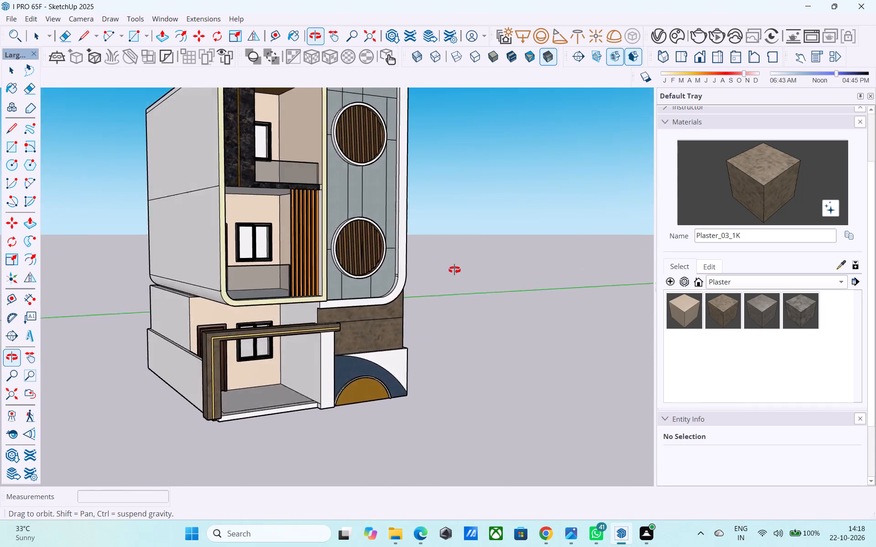
pyautogui.keyDown('shift'); pyautogui.moveTo(454, 270); pyautogui.dragTo(447, 346, button='middle'); pyautogui.keyUp('shift')
pyautogui.scroll(-4, 429, 351)
pyautogui.moveTo(425, 355); pyautogui.dragTo(311, 224, button='middle')
pyautogui.keyDown('shift'); pyautogui.moveTo(351, 272); pyautogui.dragTo(338, 288, button='middle'); pyautogui.keyUp('shift')
pyautogui.scroll(1, 405, 300)
pyautogui.keyDown('shift'); pyautogui.moveTo(407, 304); pyautogui.dragTo(373, 380, button='middle'); pyautogui.keyUp('shift')
pyautogui.keyDown('shift'); pyautogui.scroll(1, 399, 329); pyautogui.keyUp('shift')
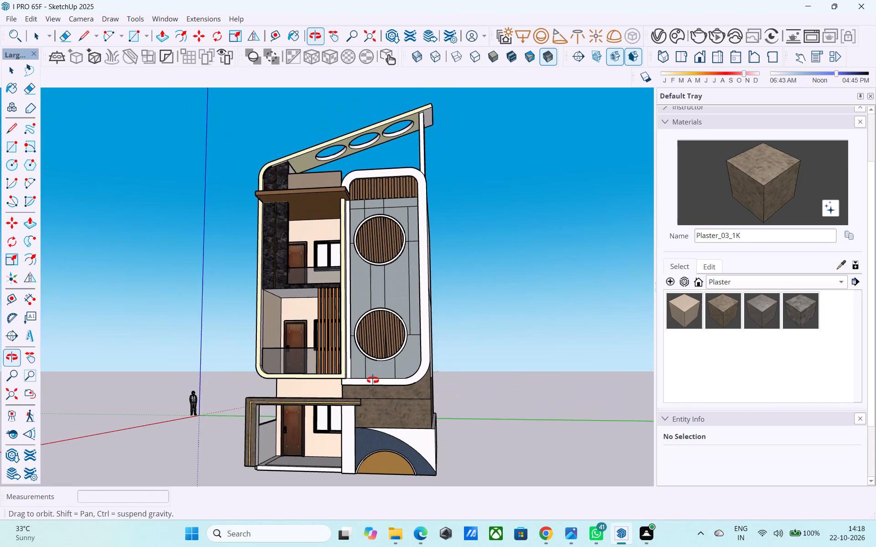
pyautogui.keyDown('shift'); pyautogui.moveTo(373, 380); pyautogui.dragTo(393, 390, button='middle'); pyautogui.keyUp('shift')
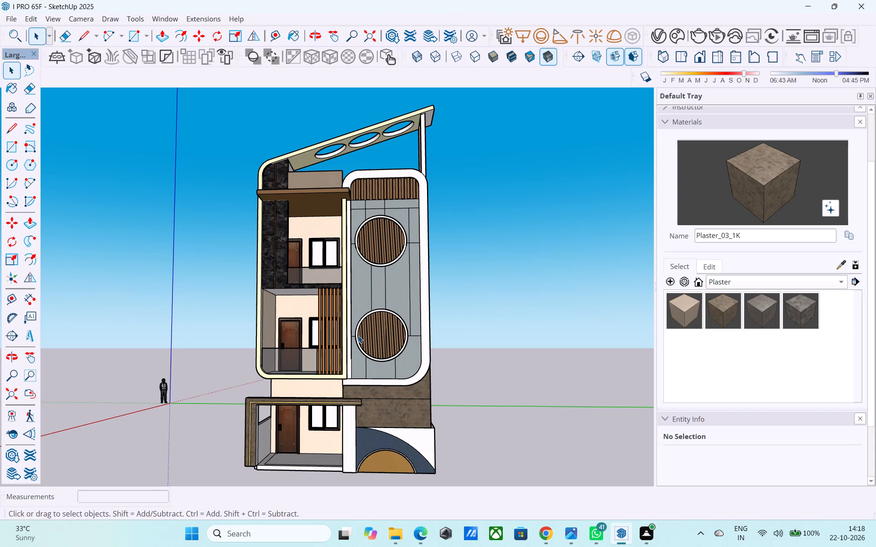
pyautogui.moveTo(359, 270); pyautogui.dragTo(366, 317, button='middle')
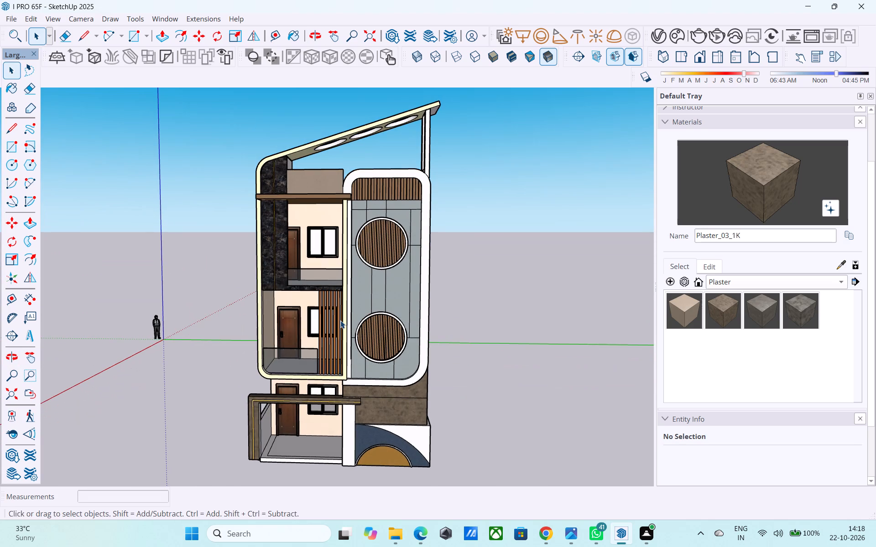
pyautogui.scroll(3, 340, 320)
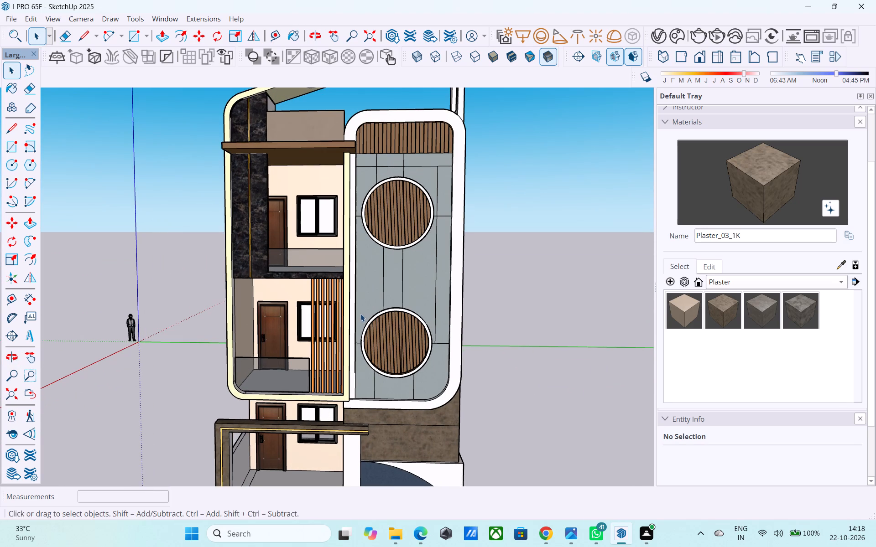
pyautogui.scroll(-4, 364, 306)
pyautogui.moveTo(363, 306); pyautogui.dragTo(370, 306, button='middle')
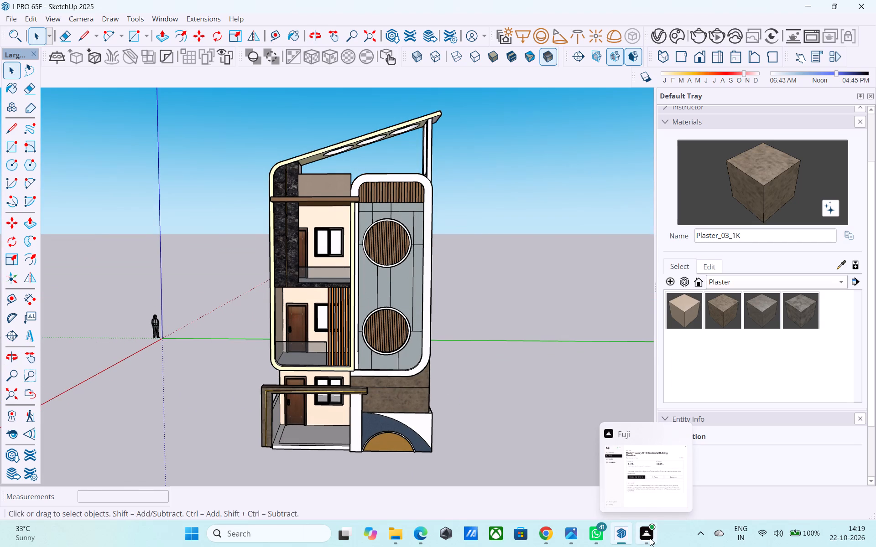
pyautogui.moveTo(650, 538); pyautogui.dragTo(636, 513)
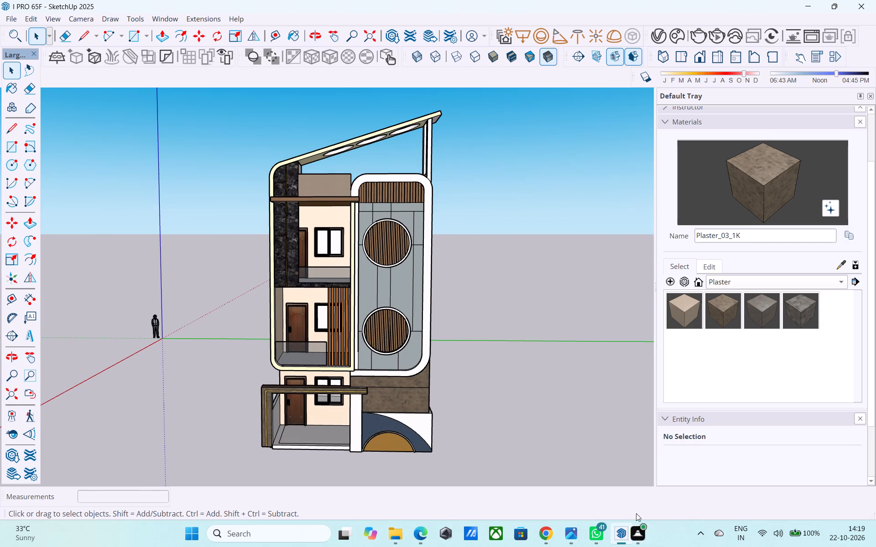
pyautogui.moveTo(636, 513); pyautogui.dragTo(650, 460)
# Import the Modern+Gate+1 model from Downloads and place it in front of the building's ground-floor porch.
pyautogui.moveTo(282, 433); pyautogui.dragTo(235, 422, button='middle')
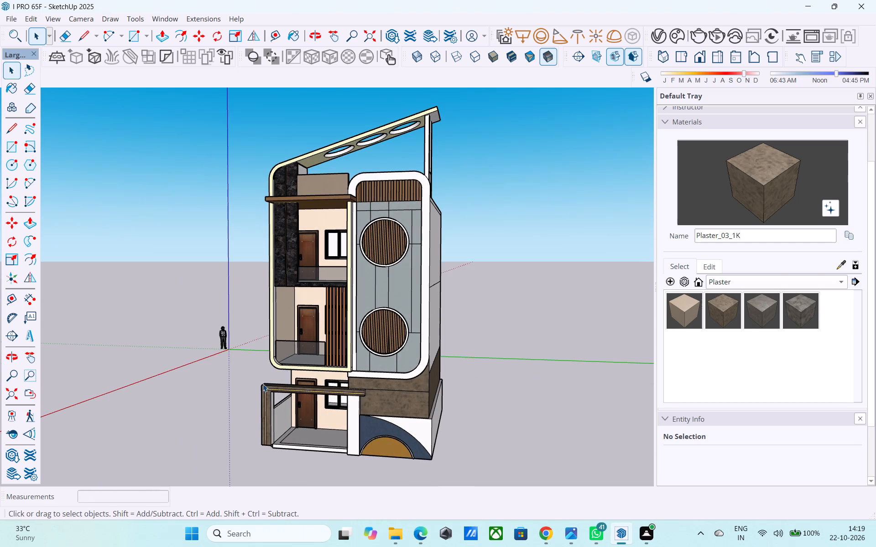
pyautogui.click(10, 19)
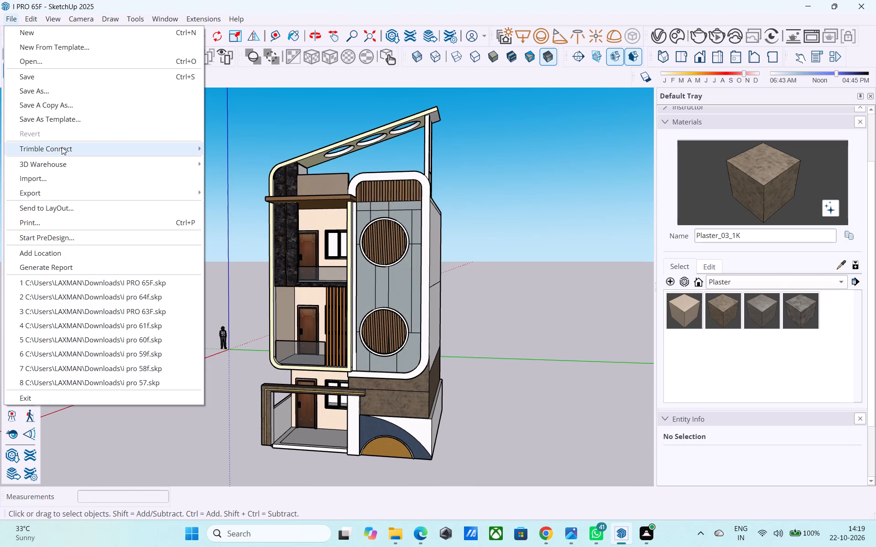
pyautogui.click(55, 173)
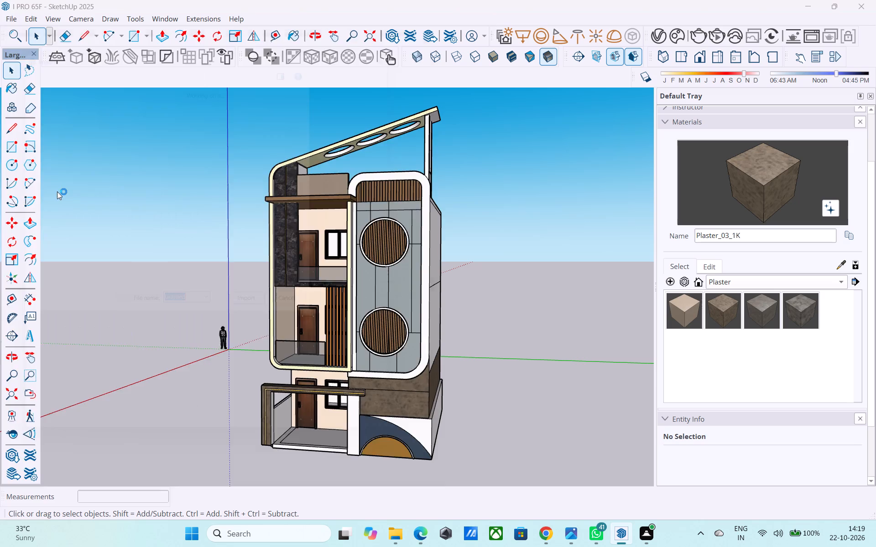
pyautogui.scroll(-7, 144, 288)
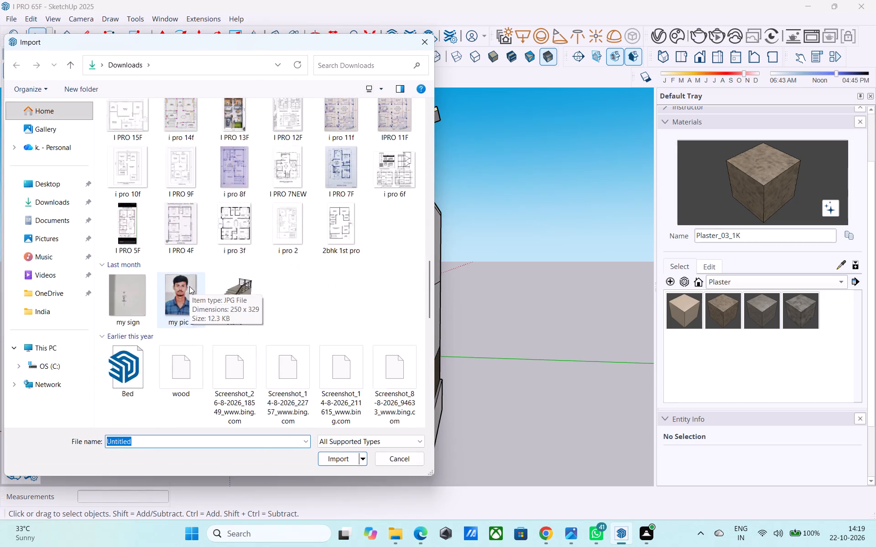
pyautogui.scroll(-2, 189, 286)
pyautogui.scroll(1, 190, 286)
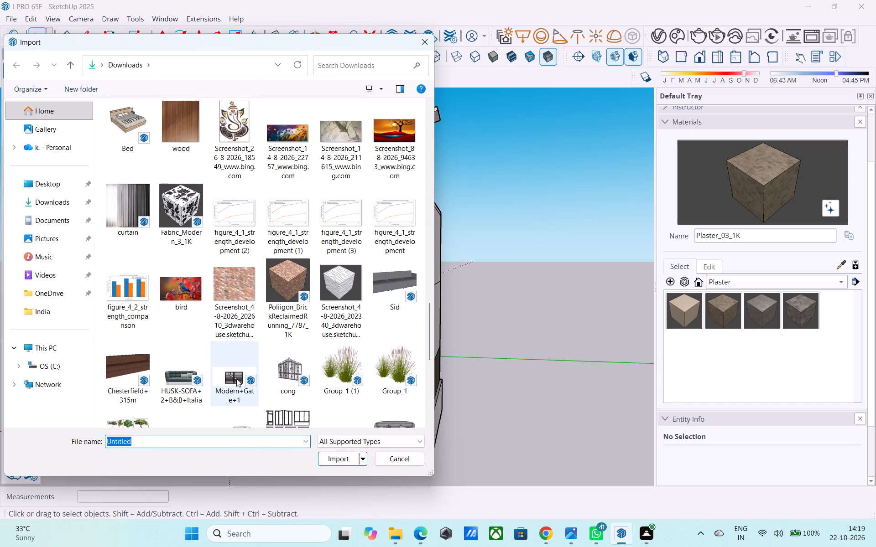
pyautogui.click(236, 379)
pyautogui.click(337, 459)
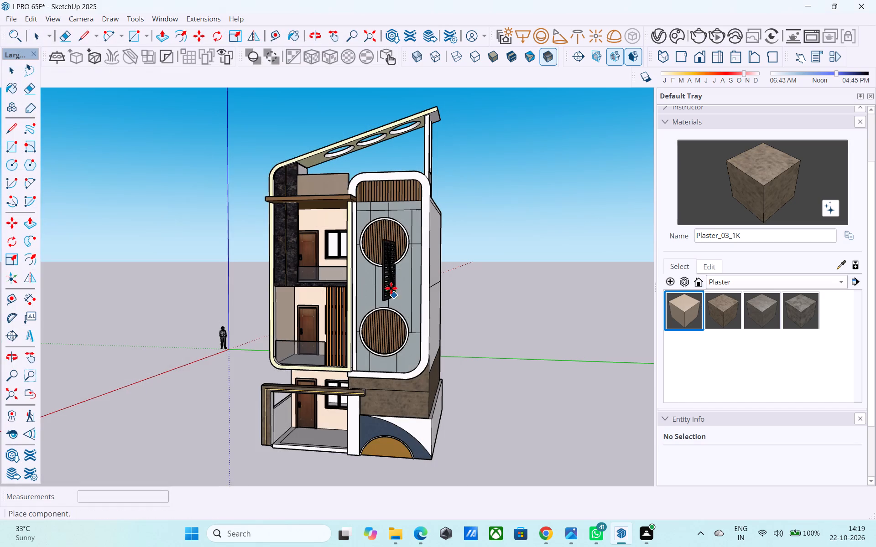
pyautogui.scroll(-7, 386, 284)
pyautogui.moveTo(378, 287); pyautogui.dragTo(403, 396, button='middle')
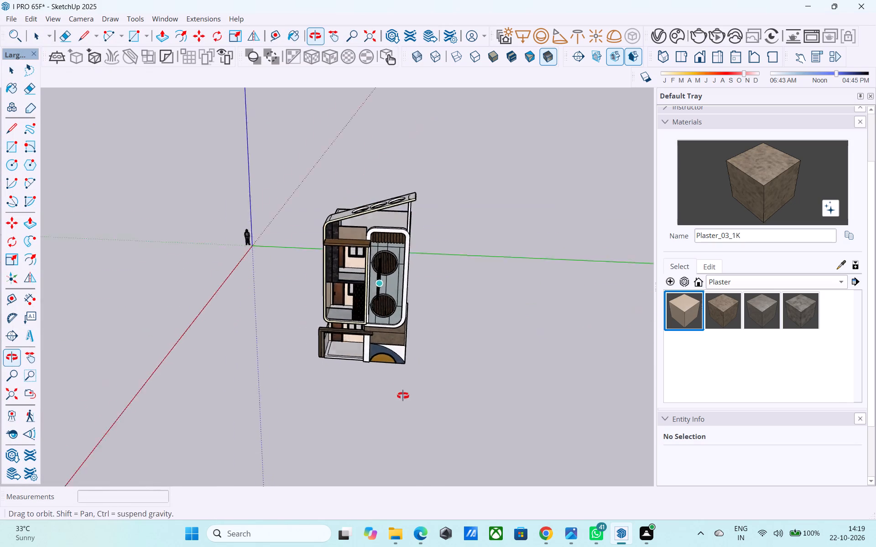
pyautogui.moveTo(403, 396); pyautogui.dragTo(392, 407, button='middle')
pyautogui.scroll(12, 347, 409)
pyautogui.click(367, 332)
# Rotate the imported gate about the vertical axis so it stands parallel to the building's front facade.
pyautogui.moveTo(363, 340); pyautogui.dragTo(382, 412, button='middle')
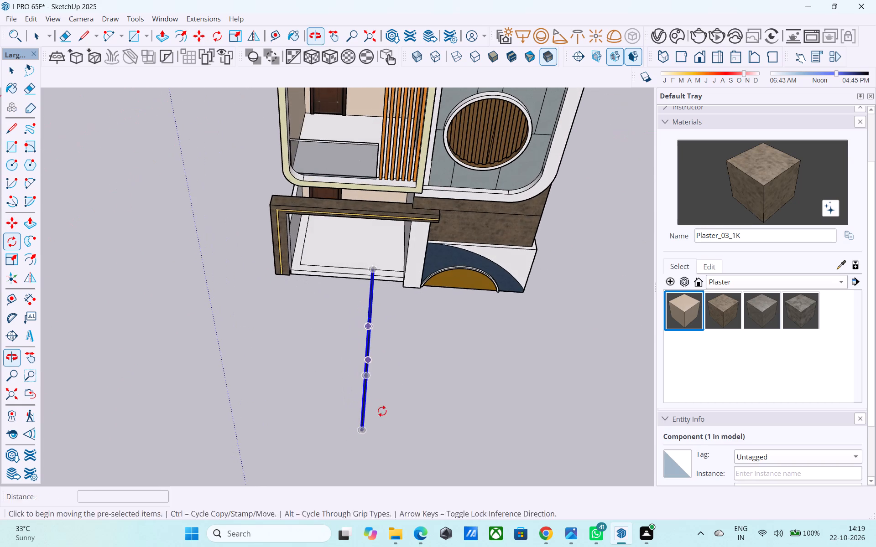
pyautogui.press('q')
pyautogui.click(340, 434)
pyautogui.click(389, 441)
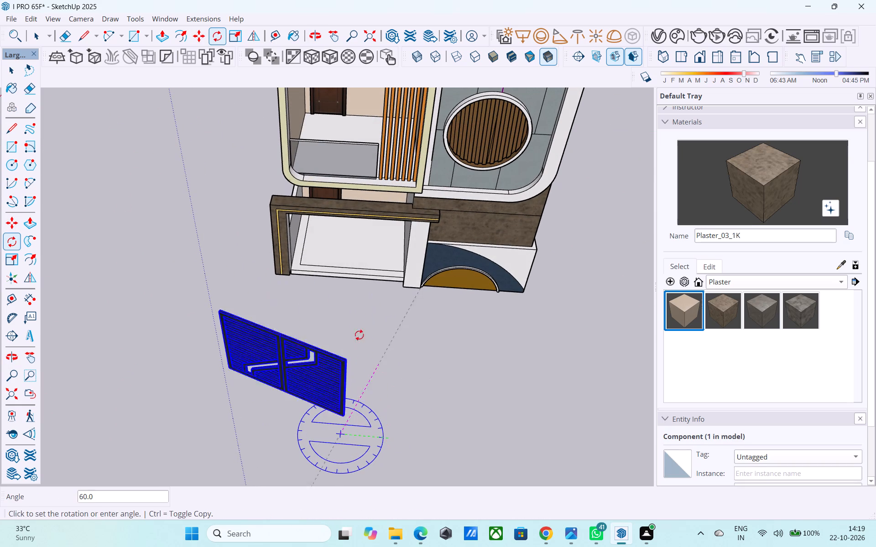
pyautogui.click(345, 316)
# Move the gate by its lower corner onto the front edge of the porch floor, beside the plastered post with the yellow strip.
pyautogui.press('m')
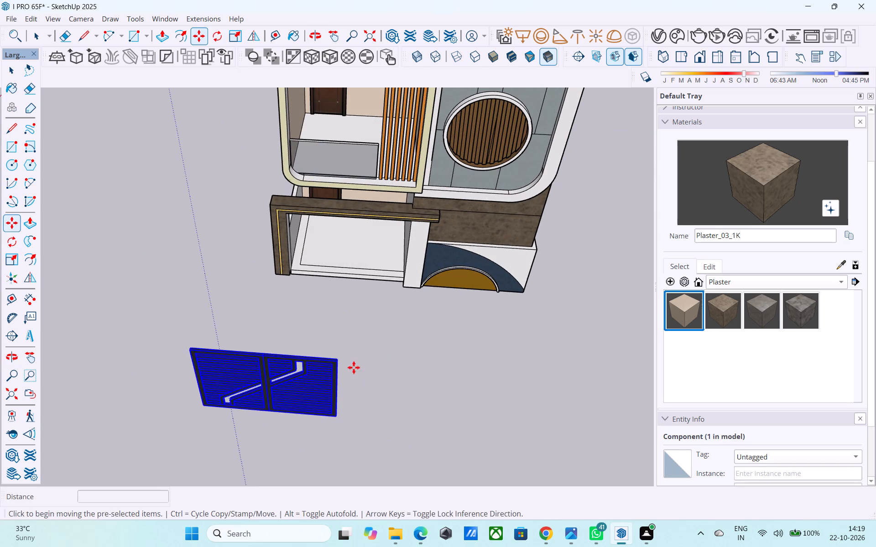
pyautogui.moveTo(333, 383); pyautogui.dragTo(278, 353, button='middle')
pyautogui.scroll(11, 289, 405)
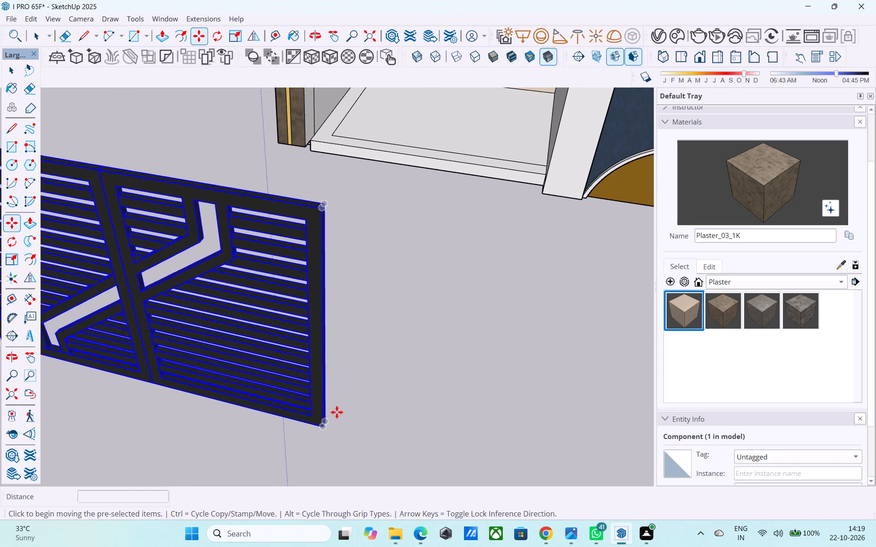
pyautogui.scroll(-8, 518, 299)
pyautogui.moveTo(401, 330); pyautogui.dragTo(629, 316, button='middle')
pyautogui.moveTo(335, 345); pyautogui.dragTo(392, 332, button='middle')
pyautogui.scroll(5, 393, 331)
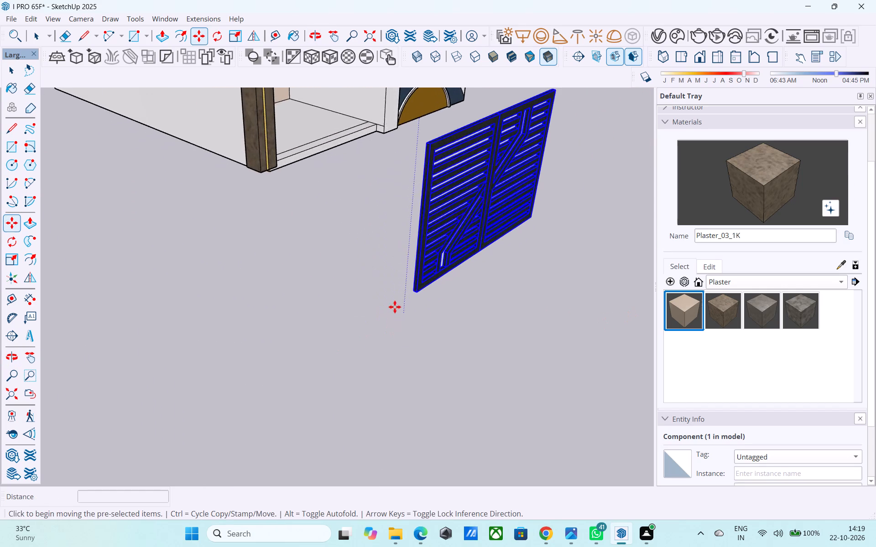
pyautogui.scroll(3, 395, 307)
pyautogui.click(422, 283)
pyautogui.scroll(-5, 430, 201)
pyautogui.moveTo(428, 201); pyautogui.dragTo(330, 240, button='middle')
pyautogui.scroll(3, 330, 240)
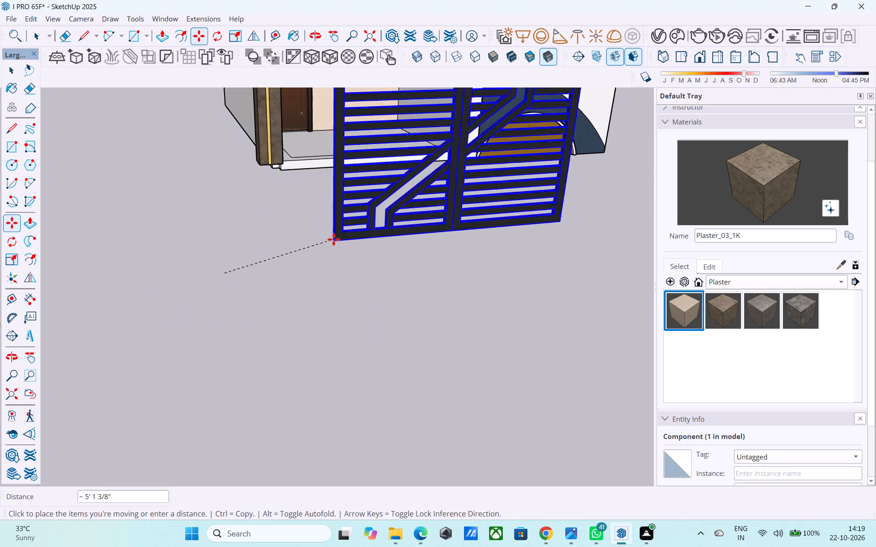
pyautogui.scroll(6, 334, 239)
pyautogui.moveTo(354, 148); pyautogui.dragTo(291, 289, button='middle')
pyautogui.scroll(2, 260, 266)
pyautogui.scroll(-1, 260, 264)
pyautogui.scroll(7, 260, 263)
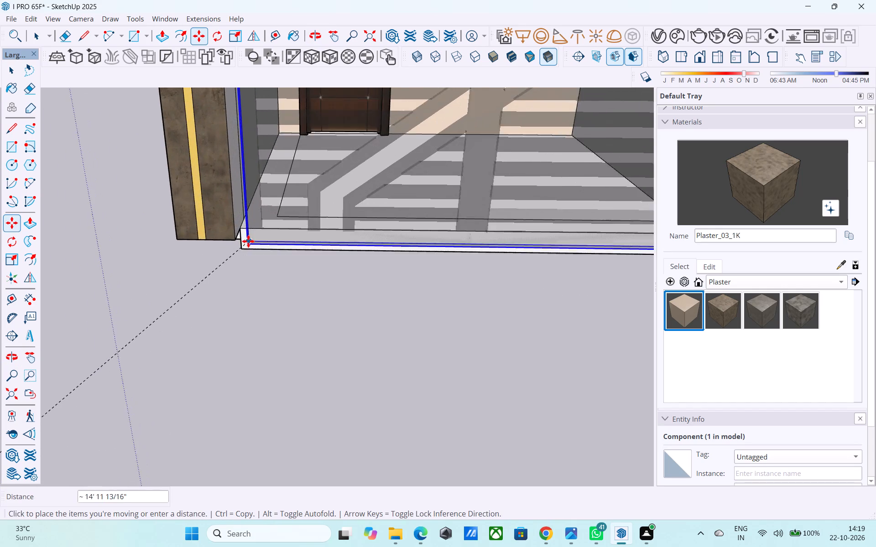
pyautogui.scroll(4, 248, 241)
pyautogui.click(232, 224)
# Scale the gate down in height from its top edge, leaving an open gap below the porch beam.
pyautogui.scroll(-13, 247, 214)
pyautogui.moveTo(256, 243); pyautogui.dragTo(256, 247, button='middle')
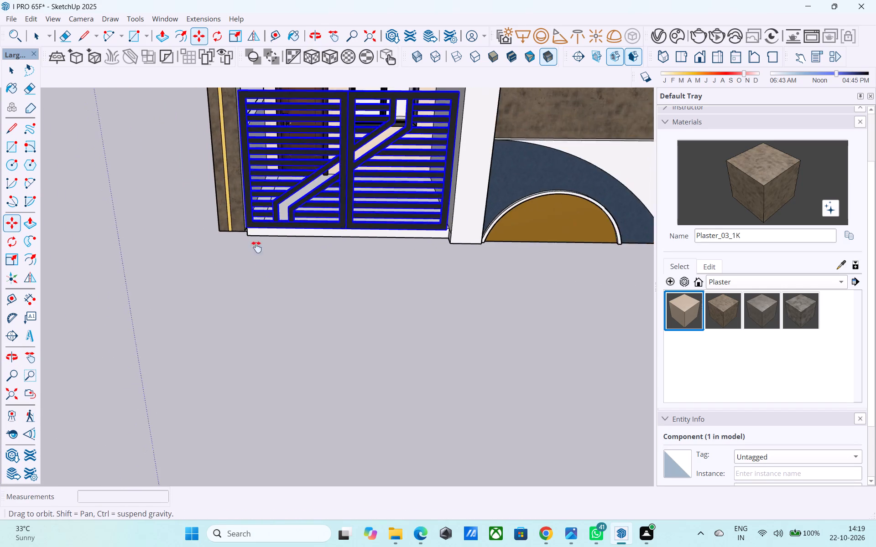
pyautogui.moveTo(256, 247); pyautogui.dragTo(301, 218, button='middle')
pyautogui.moveTo(301, 218); pyautogui.dragTo(293, 239, button='middle')
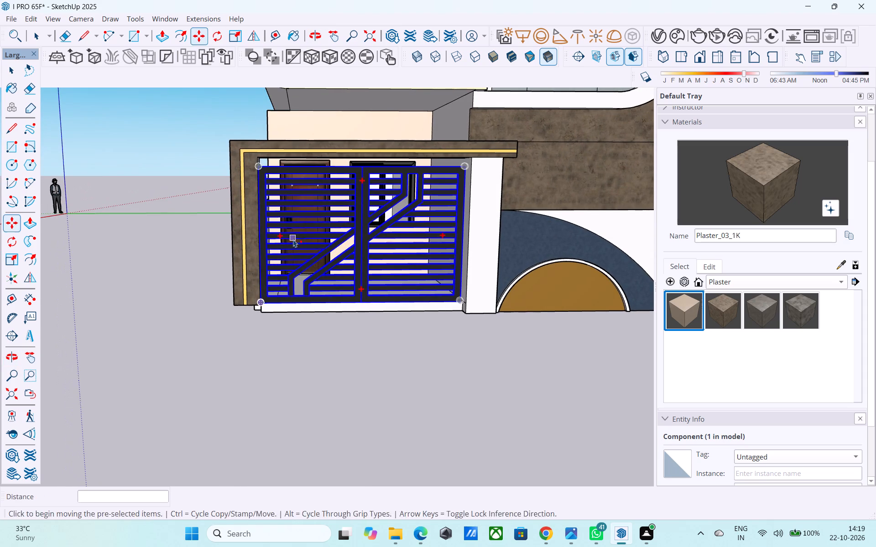
pyautogui.press('s')
pyautogui.scroll(7, 344, 170)
pyautogui.moveTo(358, 173); pyautogui.dragTo(433, 193, button='middle')
pyautogui.scroll(1, 393, 177)
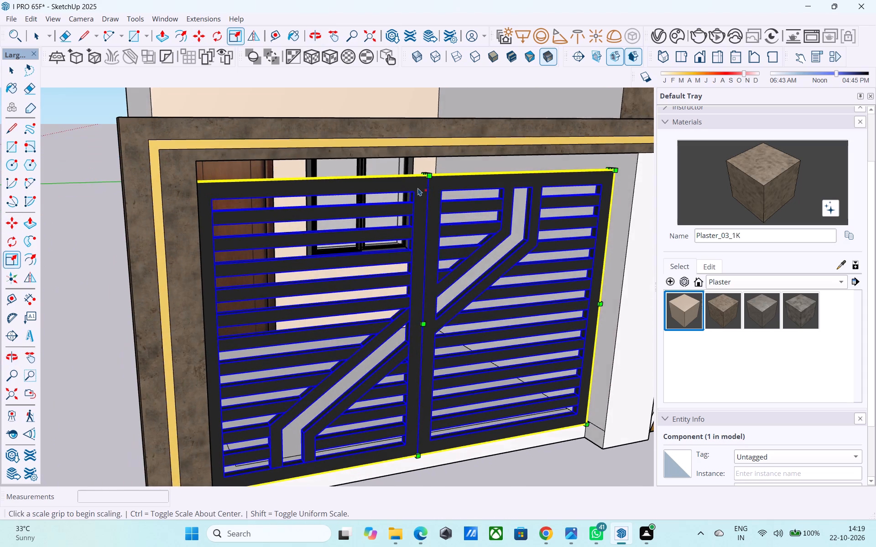
pyautogui.scroll(4, 418, 188)
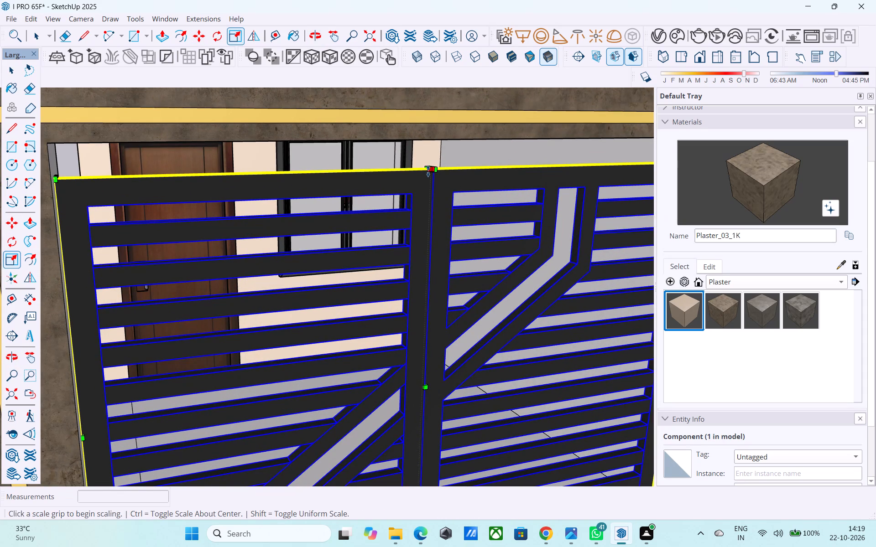
pyautogui.scroll(5, 428, 170)
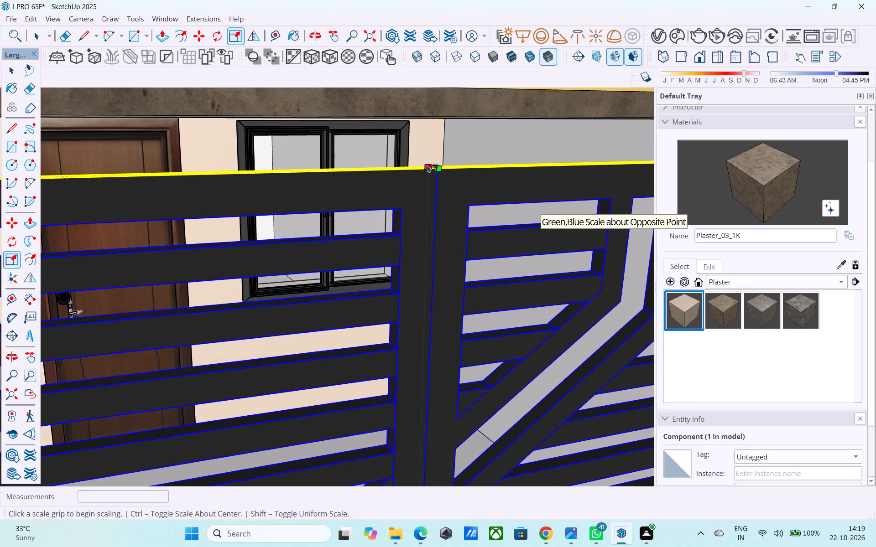
pyautogui.scroll(5, 429, 165)
pyautogui.scroll(-1, 429, 165)
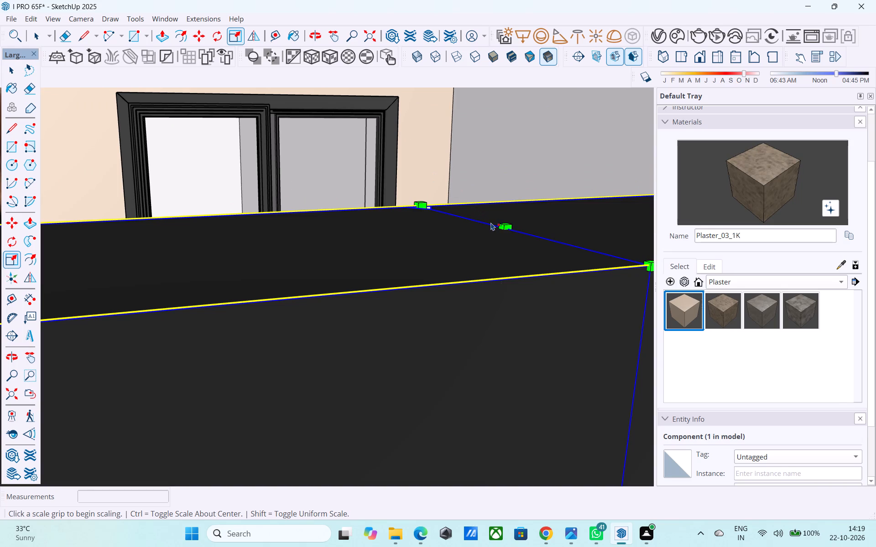
pyautogui.click(501, 225)
pyautogui.click(506, 223)
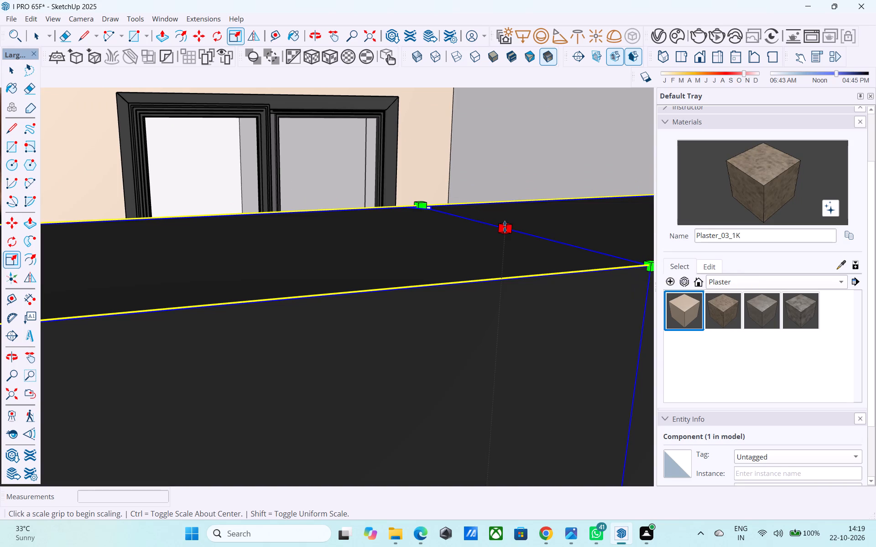
pyautogui.click(505, 227)
pyautogui.scroll(-15, 505, 217)
pyautogui.scroll(-7, 493, 273)
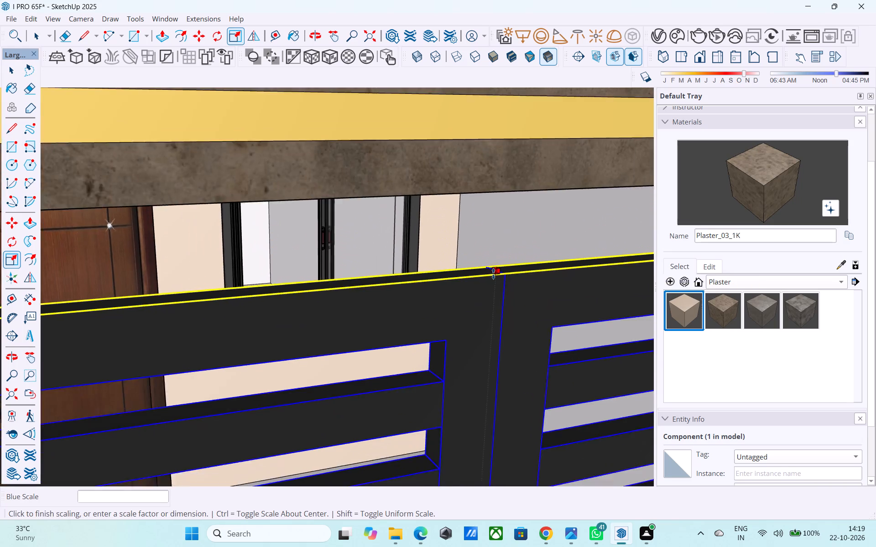
pyautogui.scroll(-3, 493, 273)
pyautogui.moveTo(492, 278); pyautogui.dragTo(473, 186, button='middle')
pyautogui.scroll(-10, 469, 220)
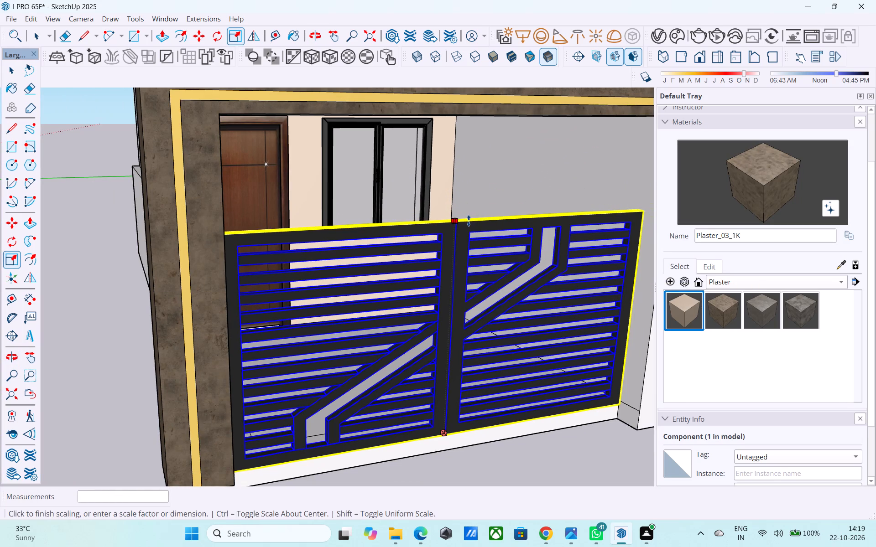
pyautogui.click(469, 223)
# Push/Pull the underside of the plastered porch post down 6" to the bottom of the porch base, and save the model.
pyautogui.moveTo(475, 248); pyautogui.dragTo(451, 212, button='middle')
pyautogui.scroll(-5, 453, 206)
pyautogui.keyDown('shift'); pyautogui.moveTo(432, 273); pyautogui.dragTo(442, 185, button='middle'); pyautogui.keyUp('shift')
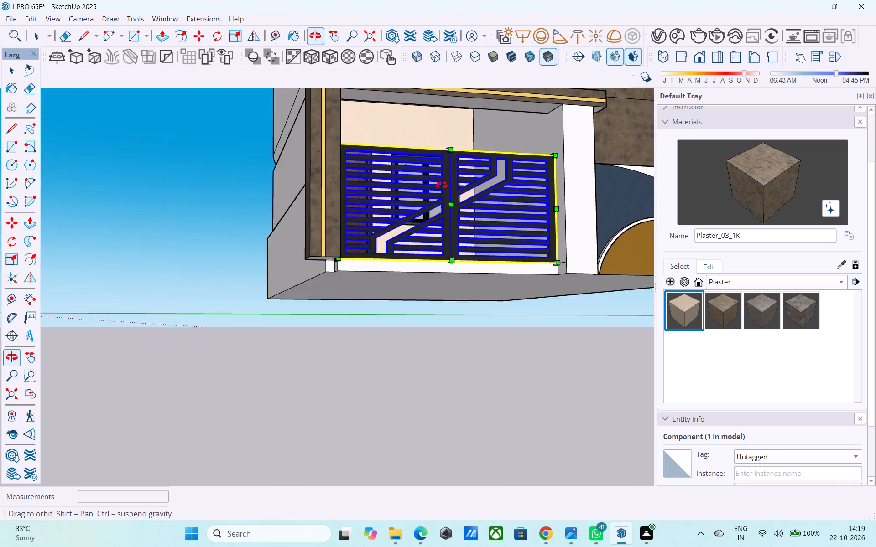
pyautogui.keyDown('shift'); pyautogui.moveTo(442, 185); pyautogui.dragTo(448, 166, button='middle'); pyautogui.keyUp('shift')
pyautogui.press('space')
pyautogui.scroll(4, 340, 229)
pyautogui.click(328, 225)
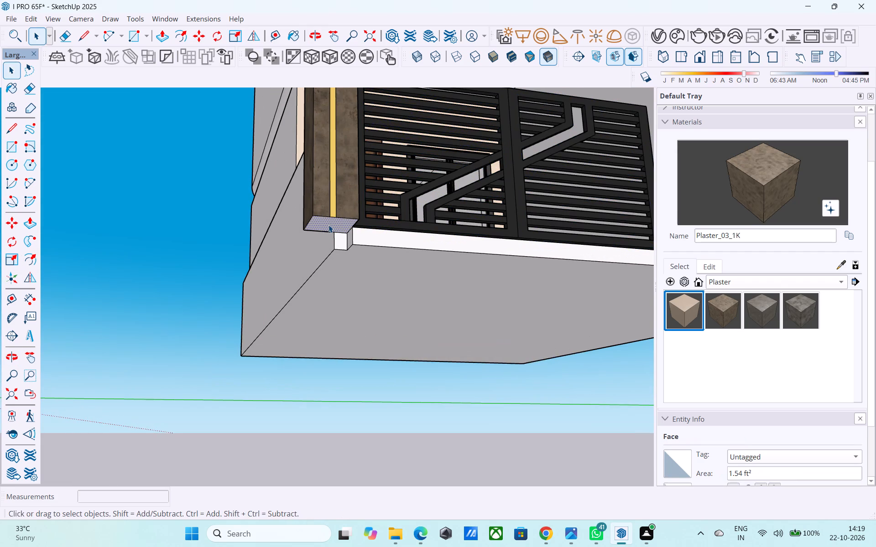
pyautogui.press('p')
pyautogui.click(329, 223)
pyautogui.click(408, 246)
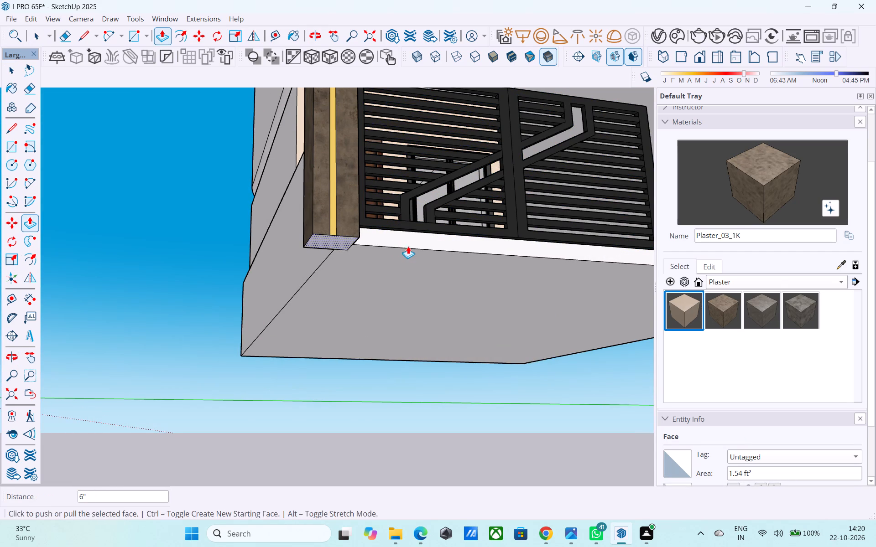
pyautogui.scroll(-3, 387, 171)
pyautogui.moveTo(377, 183); pyautogui.dragTo(339, 328, button='middle')
pyautogui.scroll(-5, 269, 283)
pyautogui.moveTo(304, 267); pyautogui.dragTo(279, 261, button='middle')
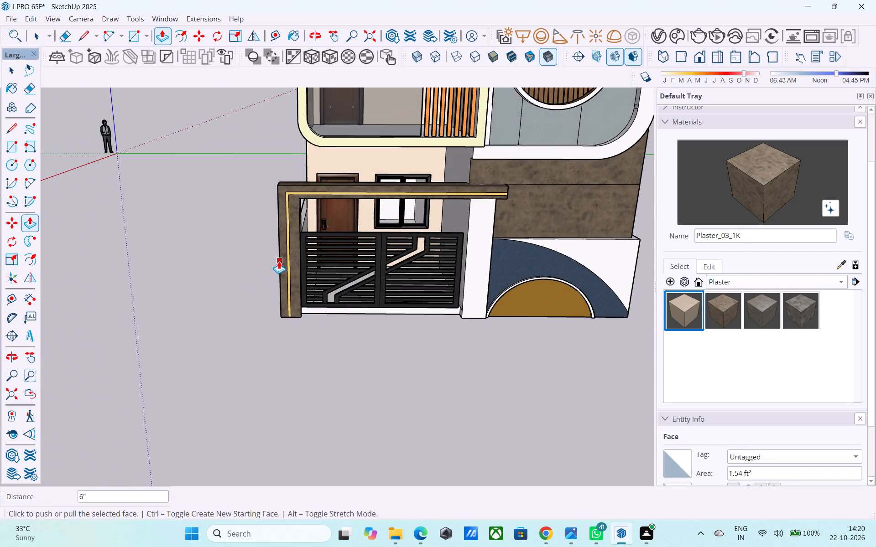
pyautogui.hotkey('ctrl', 's')
pyautogui.click(403, 351)
pyautogui.press('space')
# Review the whole building from the side and the front with the gate in place, and save the model.
pyautogui.scroll(-3, 290, 280)
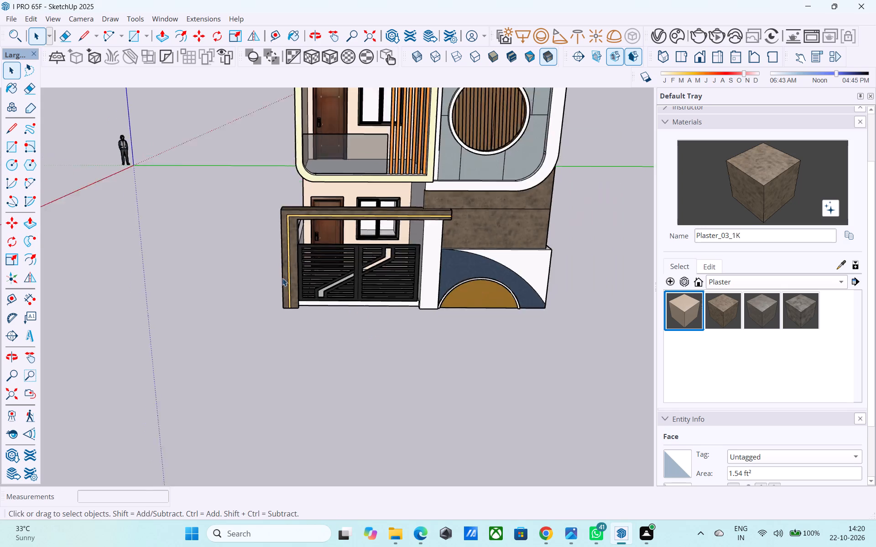
pyautogui.scroll(-5, 282, 278)
pyautogui.moveTo(240, 271); pyautogui.dragTo(359, 257, button='middle')
pyautogui.scroll(-2, 401, 234)
pyautogui.hotkey('ctrl', 's')
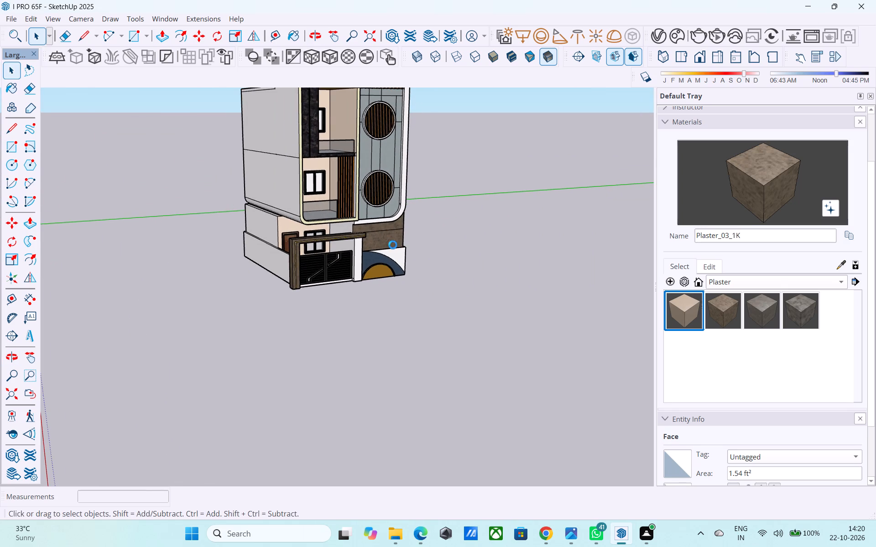
pyautogui.moveTo(375, 259); pyautogui.dragTo(360, 272, button='middle')
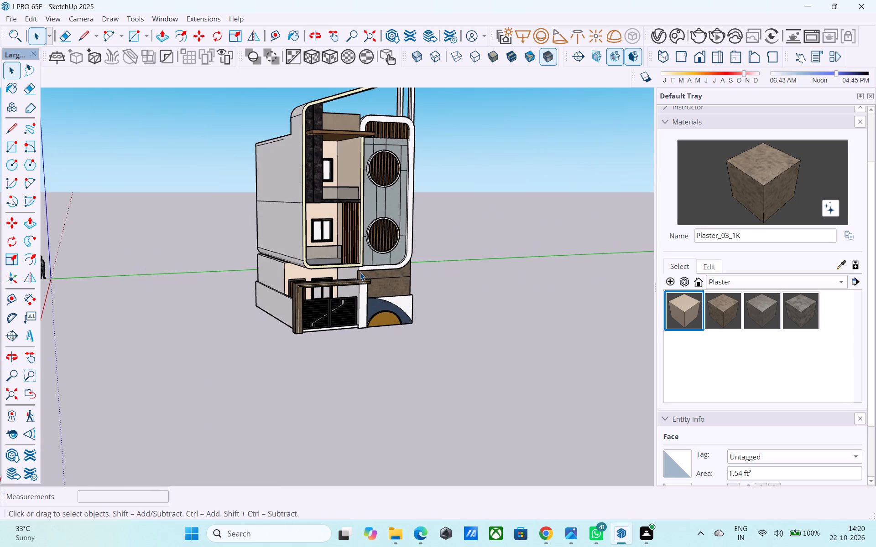
pyautogui.keyDown('shift'); pyautogui.moveTo(399, 271); pyautogui.dragTo(390, 298, button='middle'); pyautogui.keyUp('shift')
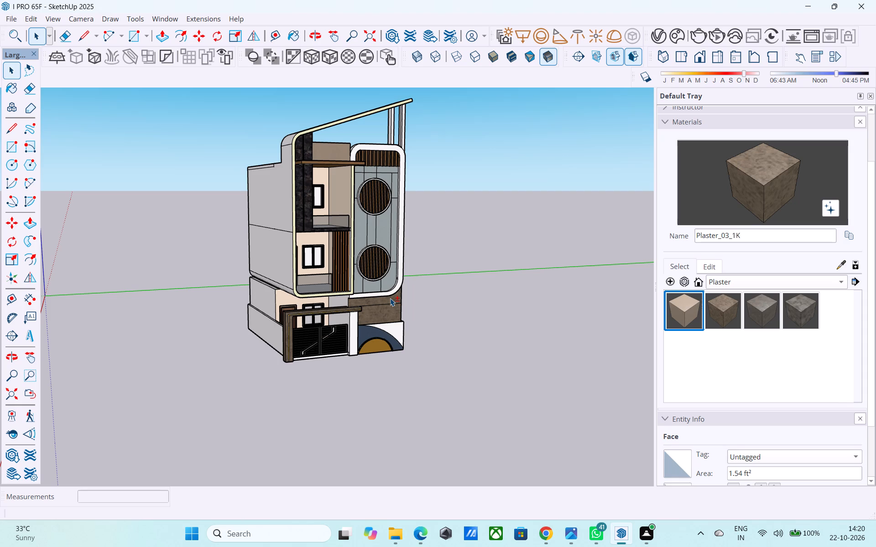
pyautogui.moveTo(394, 301); pyautogui.dragTo(293, 282, button='middle')
pyautogui.hotkey('ctrl', 's')
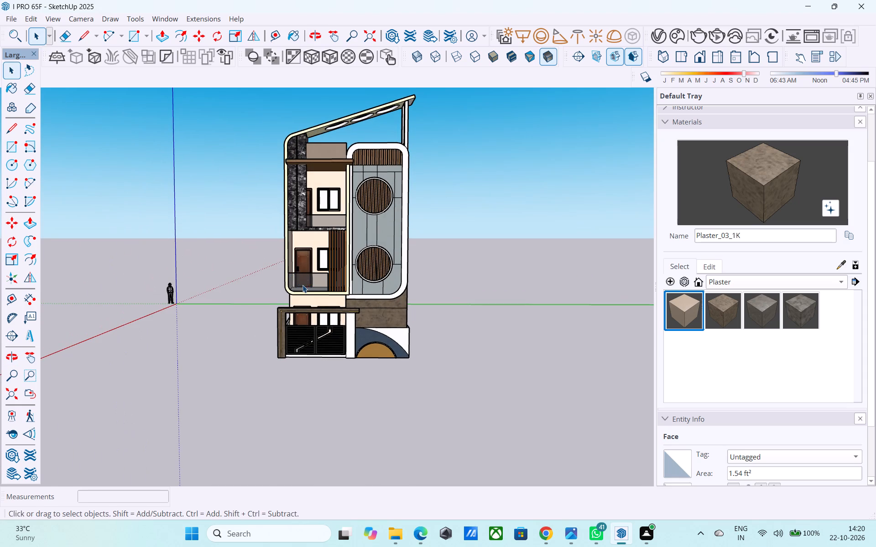
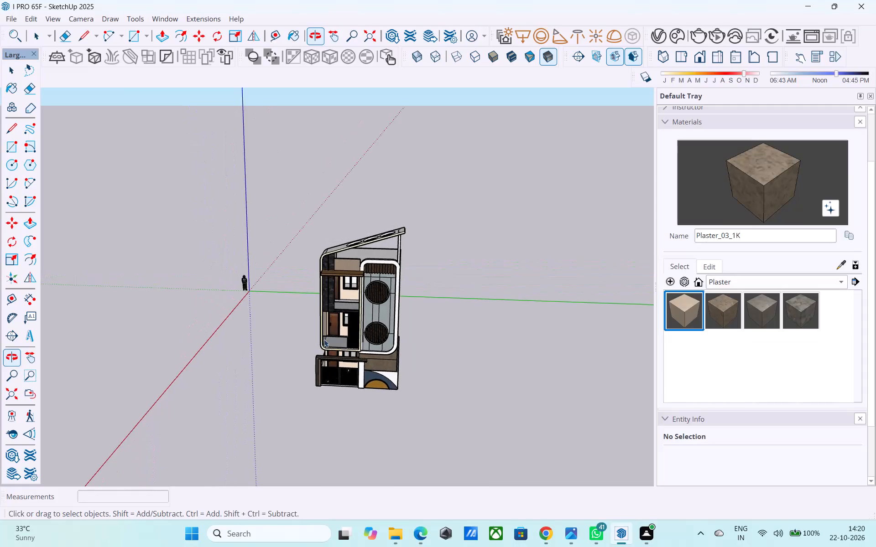
# Review the whole building from above, the side and the front to check the facade.
pyautogui.keyDown('shift'); pyautogui.moveTo(388, 311); pyautogui.dragTo(245, 329, button='middle'); pyautogui.keyUp('shift')
pyautogui.moveTo(370, 365); pyautogui.dragTo(267, 273, button='middle')
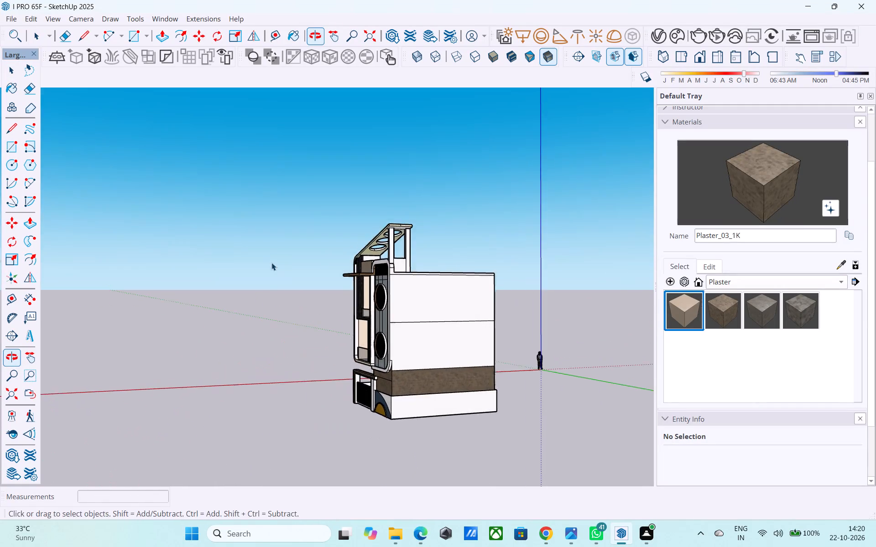
pyautogui.keyDown('shift'); pyautogui.moveTo(420, 357); pyautogui.dragTo(500, 230, button='middle'); pyautogui.keyUp('shift')
pyautogui.keyDown('shift'); pyautogui.moveTo(329, 285); pyautogui.dragTo(451, 397, button='middle'); pyautogui.keyUp('shift')
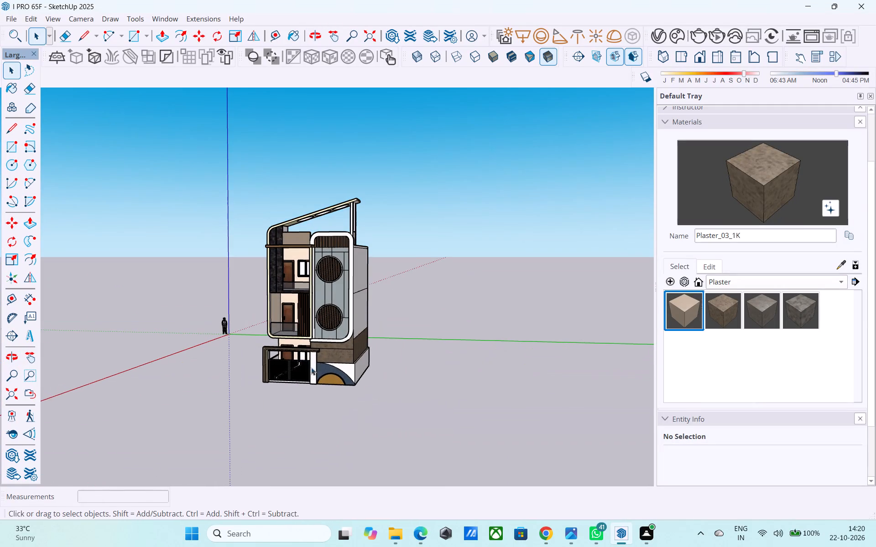
pyautogui.moveTo(309, 366); pyautogui.dragTo(290, 360, button='middle')
pyautogui.scroll(5, 278, 362)
pyautogui.keyDown('shift'); pyautogui.moveTo(333, 371); pyautogui.dragTo(338, 379, button='middle'); pyautogui.keyUp('shift')
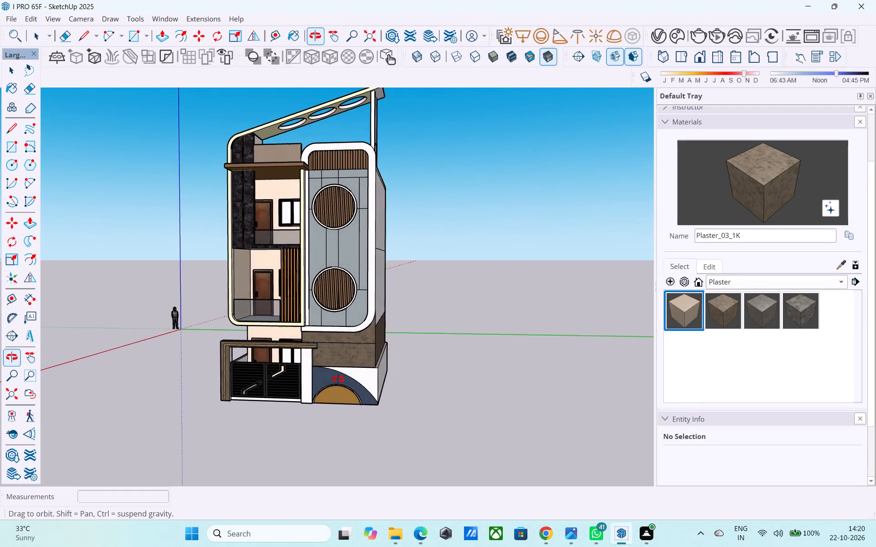
pyautogui.keyDown('shift'); pyautogui.moveTo(338, 379); pyautogui.dragTo(399, 375, button='middle'); pyautogui.keyUp('shift')
pyautogui.keyDown('shift'); pyautogui.moveTo(338, 322); pyautogui.dragTo(336, 362, button='middle'); pyautogui.keyUp('shift')
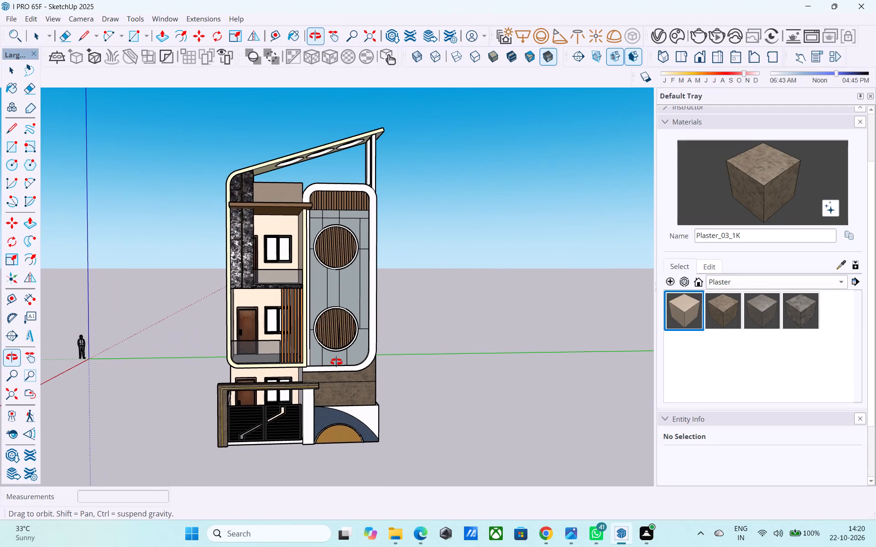
# Erase the short edge at the lower end of the cream frame's side face, beside the lower wooden circle.
pyautogui.keyDown('shift'); pyautogui.moveTo(336, 362); pyautogui.dragTo(302, 350, button='middle'); pyautogui.keyUp('shift')
pyautogui.scroll(9, 302, 339)
pyautogui.moveTo(313, 355); pyautogui.dragTo(264, 365, button='middle')
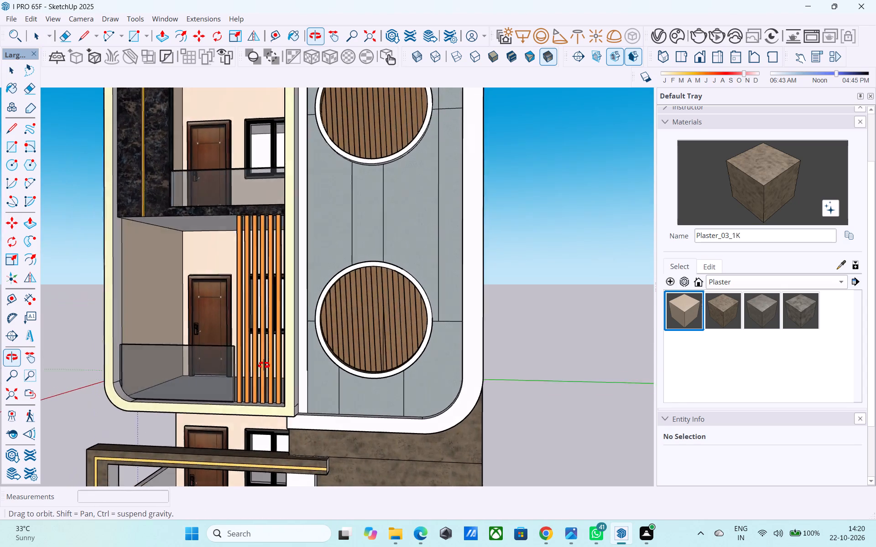
pyautogui.moveTo(264, 365); pyautogui.dragTo(226, 372, button='middle')
pyautogui.scroll(2, 288, 377)
pyautogui.click(283, 368)
pyautogui.scroll(1, 283, 383)
pyautogui.moveTo(283, 383); pyautogui.dragTo(266, 373, button='middle')
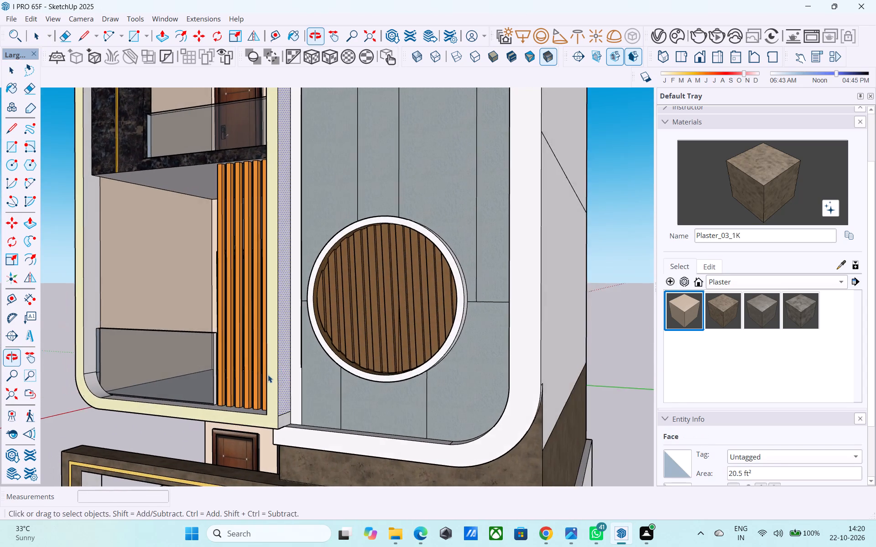
pyautogui.scroll(4, 270, 376)
pyautogui.press('e')
pyautogui.click(293, 430)
# Push/Pull the cream frame's side face 6" toward the grey circle-panel wall, and save the model.
pyautogui.press('space')
pyautogui.click(287, 418)
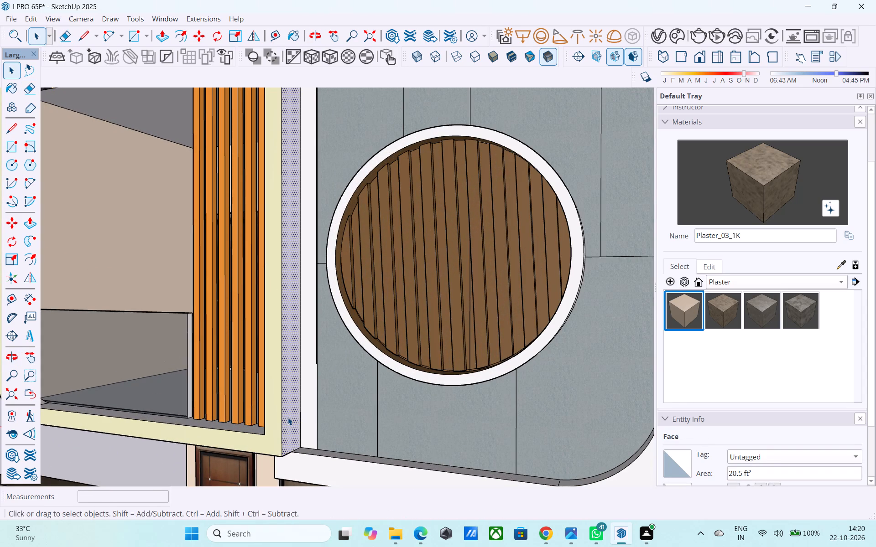
pyautogui.press('p')
pyautogui.click(288, 417)
pyautogui.click(306, 422)
pyautogui.scroll(-2, 310, 412)
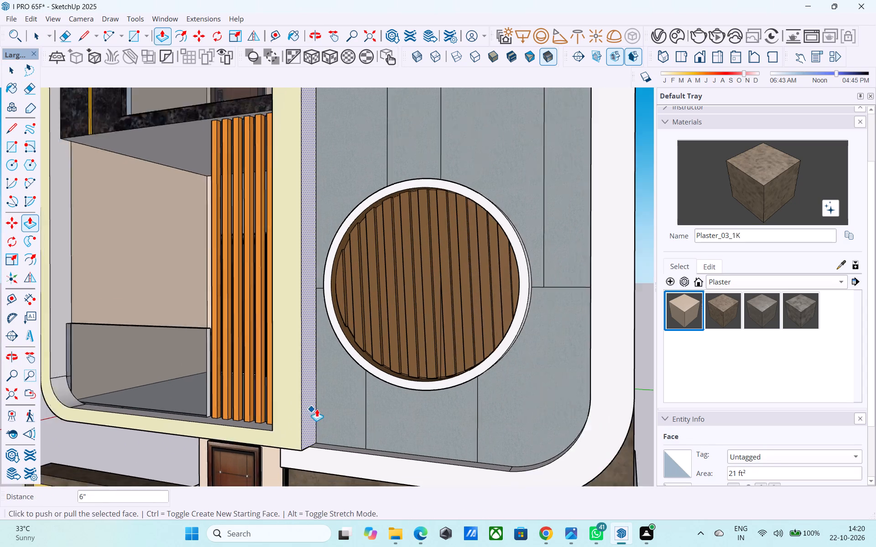
pyautogui.scroll(-12, 317, 409)
pyautogui.press('space')
pyautogui.moveTo(322, 406); pyautogui.dragTo(380, 386, button='middle')
pyautogui.scroll(-5, 381, 375)
pyautogui.moveTo(379, 375); pyautogui.dragTo(401, 392, button='middle')
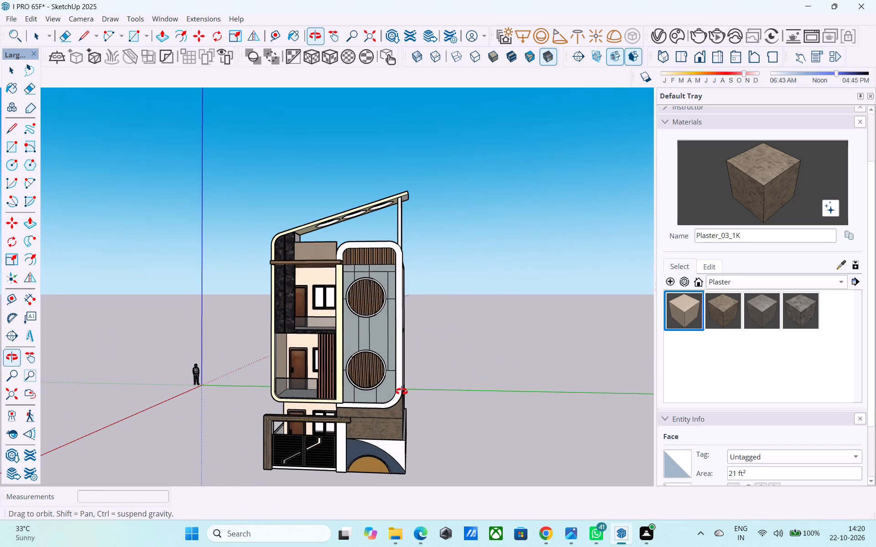
pyautogui.moveTo(401, 392); pyautogui.dragTo(401, 392, button='middle')
pyautogui.hotkey('ctrl', 's')
# Draw a 1' line across the front of the cream frame's post at the upper balcony slab's underside.
pyautogui.moveTo(383, 403); pyautogui.dragTo(372, 322, button='middle')
pyautogui.scroll(-2, 372, 322)
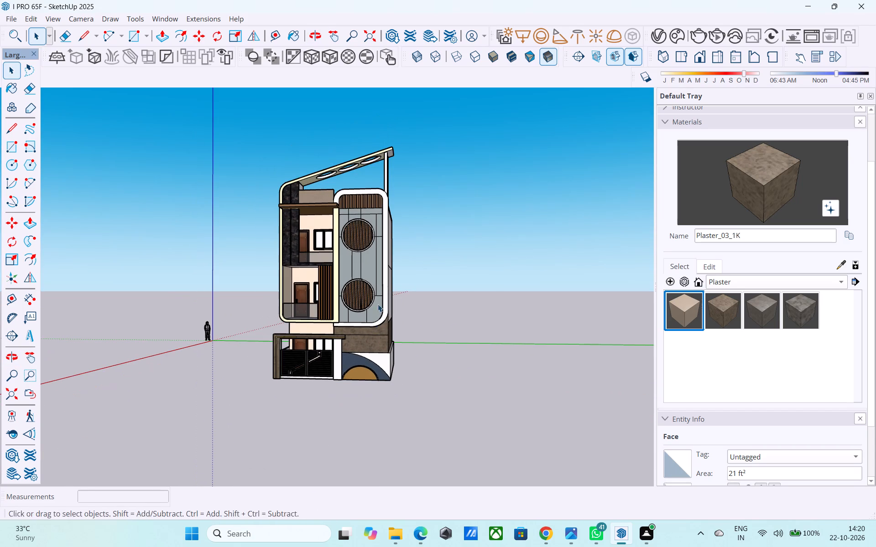
pyautogui.moveTo(381, 211); pyautogui.dragTo(393, 270, button='middle')
pyautogui.scroll(7, 362, 253)
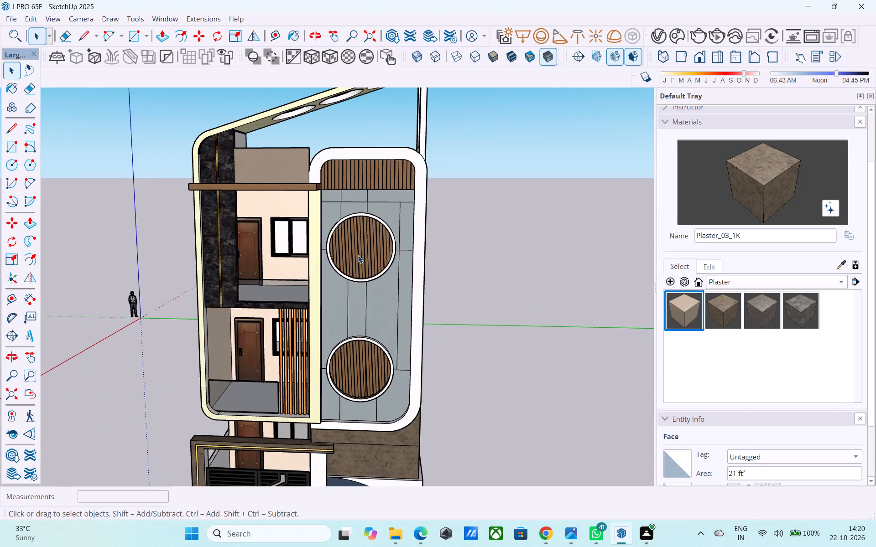
pyautogui.moveTo(339, 282); pyautogui.dragTo(532, 313, button='middle')
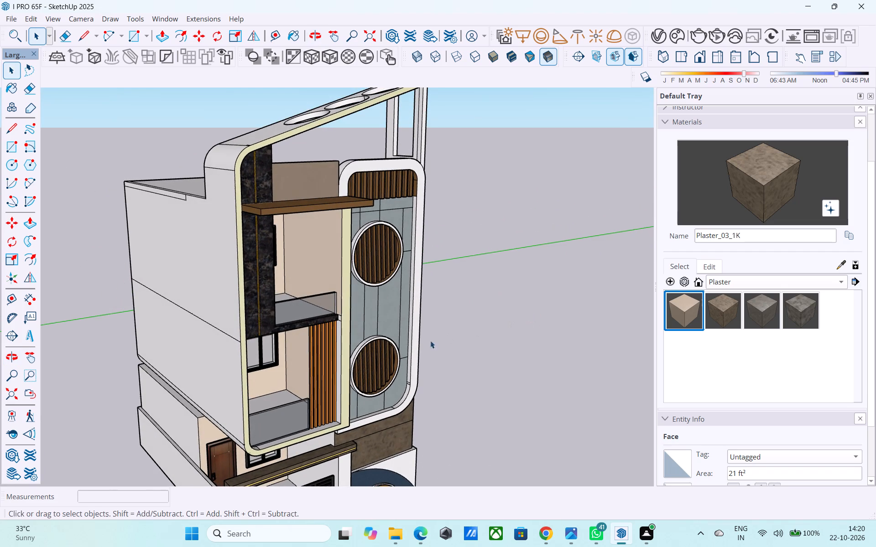
pyautogui.keyDown('shift'); pyautogui.moveTo(410, 391); pyautogui.dragTo(431, 399, button='middle'); pyautogui.keyUp('shift')
pyautogui.scroll(4, 388, 346)
pyautogui.scroll(1, 352, 331)
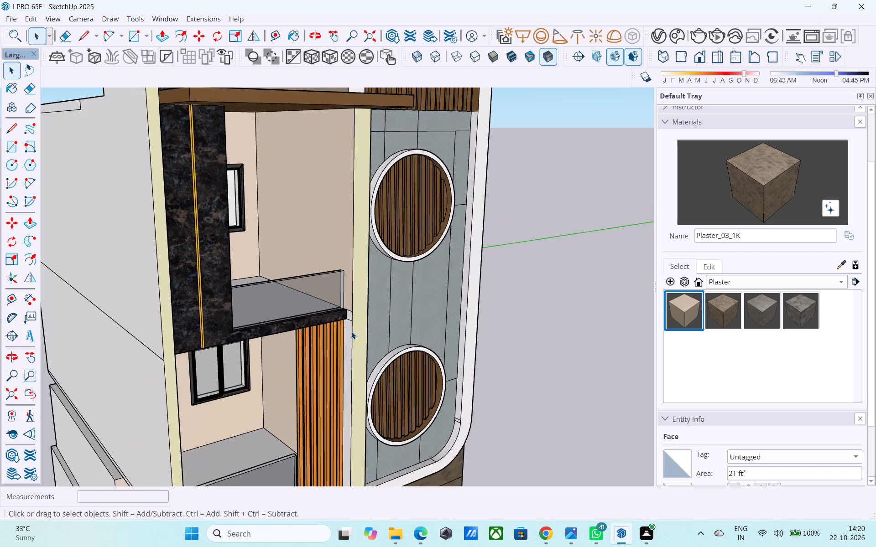
pyautogui.scroll(2, 351, 331)
pyautogui.press('l')
pyautogui.click(354, 321)
pyautogui.click(370, 315)
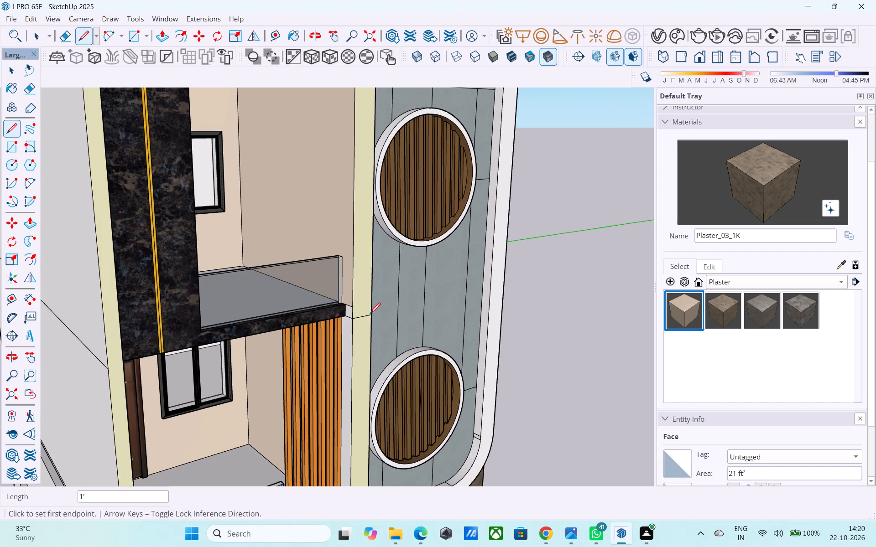
pyautogui.press('space')
# Paint the post's front above the new line and the small face at the slab end with Plaster_04_1K.
pyautogui.click(770, 313)
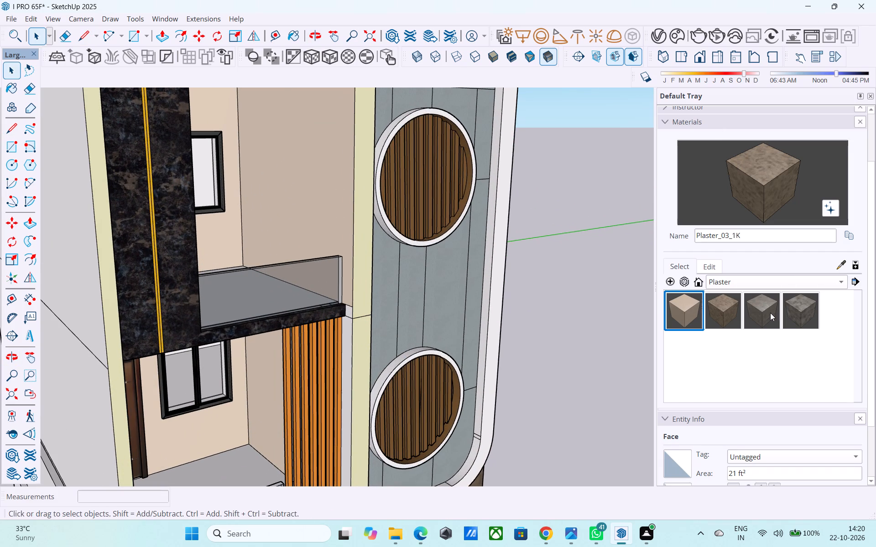
pyautogui.click(368, 176)
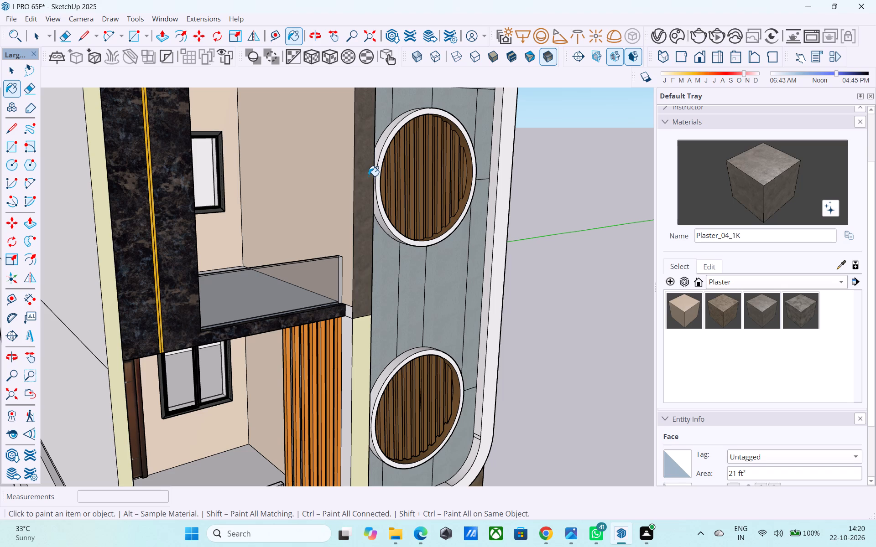
pyautogui.scroll(6, 346, 310)
pyautogui.click(350, 312)
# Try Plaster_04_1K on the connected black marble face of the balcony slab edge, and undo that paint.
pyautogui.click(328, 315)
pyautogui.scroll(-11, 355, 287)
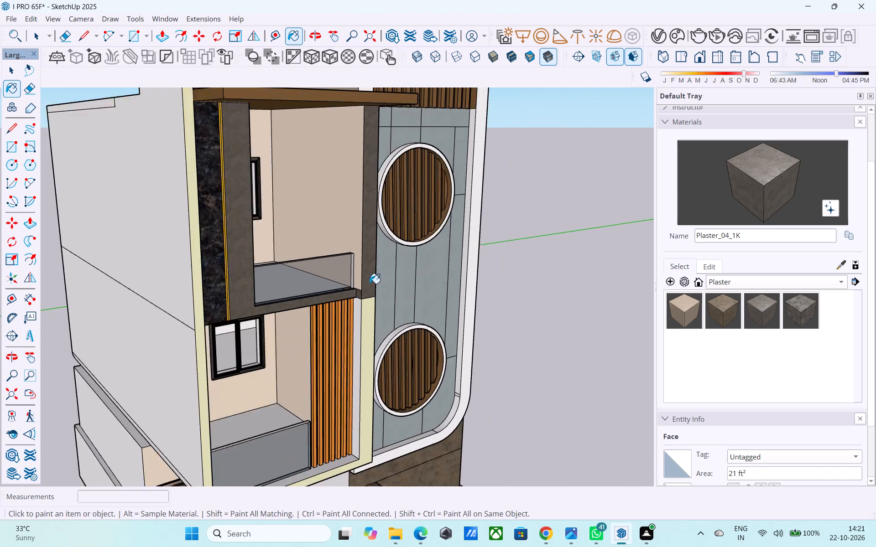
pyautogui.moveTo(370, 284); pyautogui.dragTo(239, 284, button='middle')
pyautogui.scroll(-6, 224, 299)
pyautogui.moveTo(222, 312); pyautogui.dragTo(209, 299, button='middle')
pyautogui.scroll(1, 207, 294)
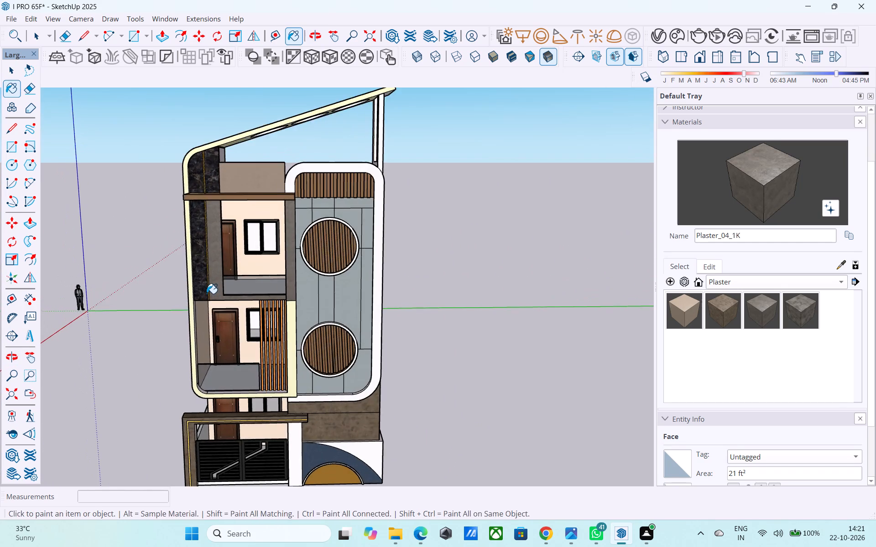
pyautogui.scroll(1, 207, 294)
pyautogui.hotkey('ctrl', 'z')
# Draw a 6" vertical line separating the upper balcony's slab edge from the black marble column.
pyautogui.middleClick(208, 293)
pyautogui.scroll(3, 216, 295)
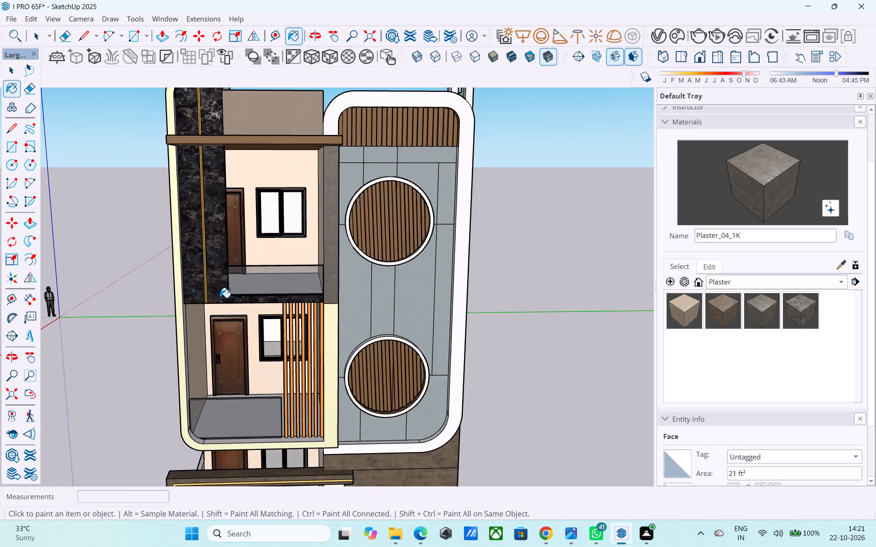
pyautogui.scroll(8, 220, 298)
pyautogui.press('l')
pyautogui.click(232, 287)
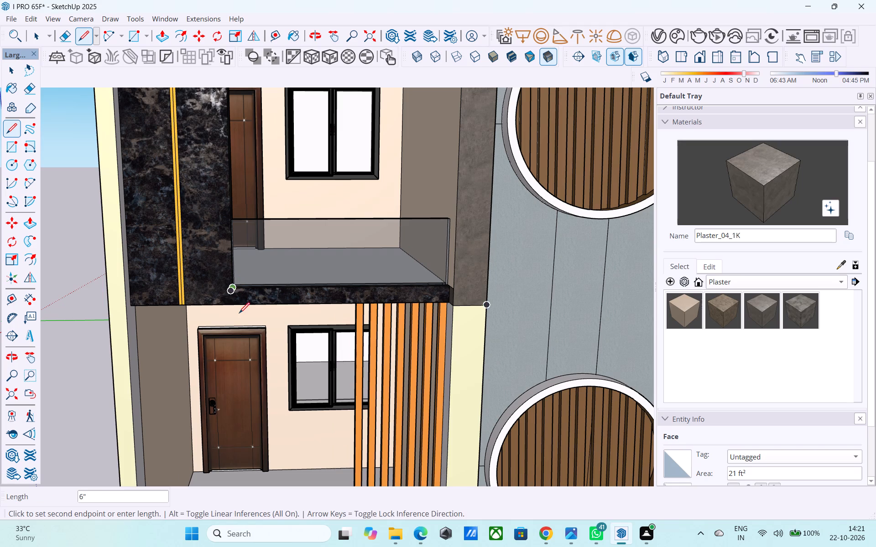
pyautogui.click(232, 305)
# Paint the front edge of the upper balcony slab with Plaster_04_1K, and save the model.
pyautogui.click(763, 173)
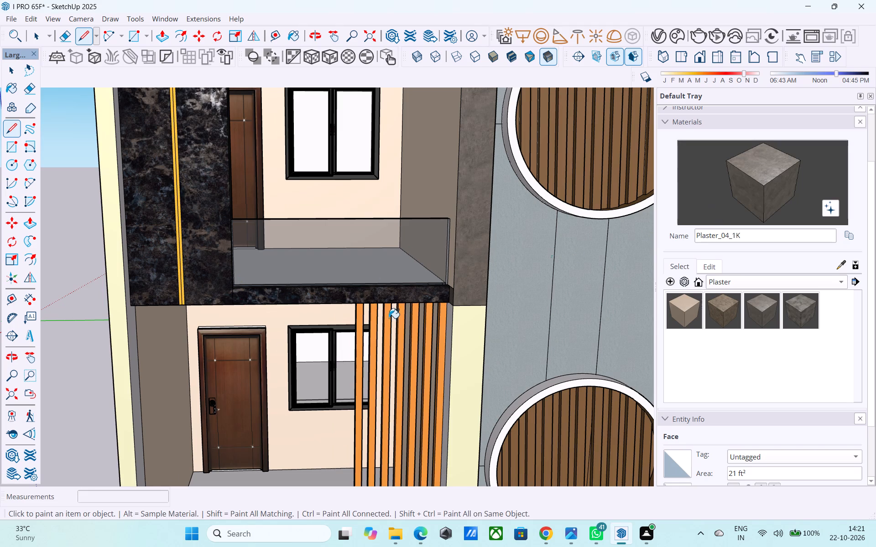
pyautogui.click(320, 289)
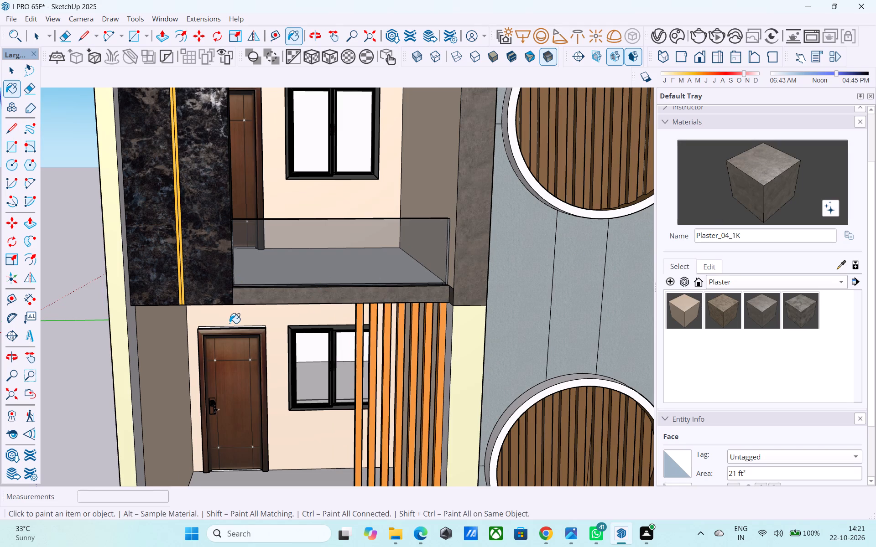
pyautogui.scroll(-4, 223, 325)
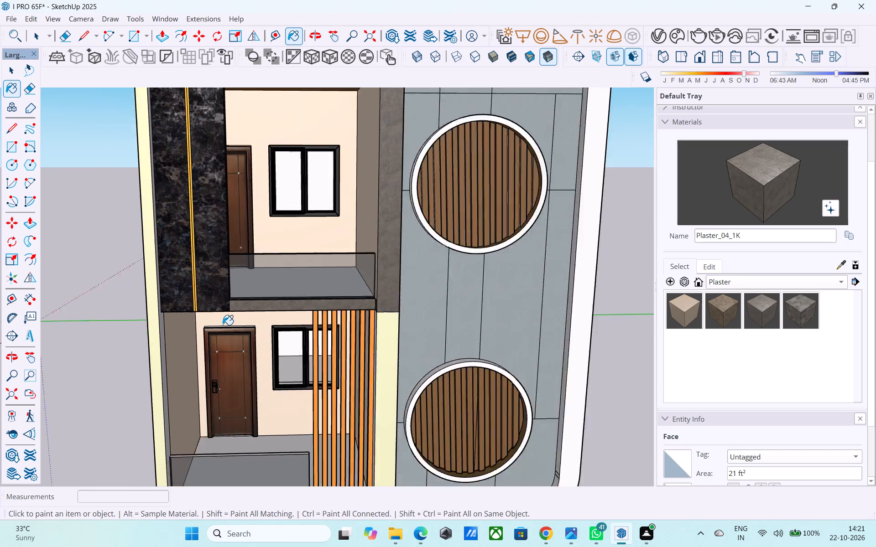
pyautogui.scroll(-1, 223, 325)
pyautogui.moveTo(290, 325); pyautogui.dragTo(300, 284, button='middle')
pyautogui.scroll(-5, 319, 255)
pyautogui.moveTo(326, 303); pyautogui.dragTo(304, 289, button='middle')
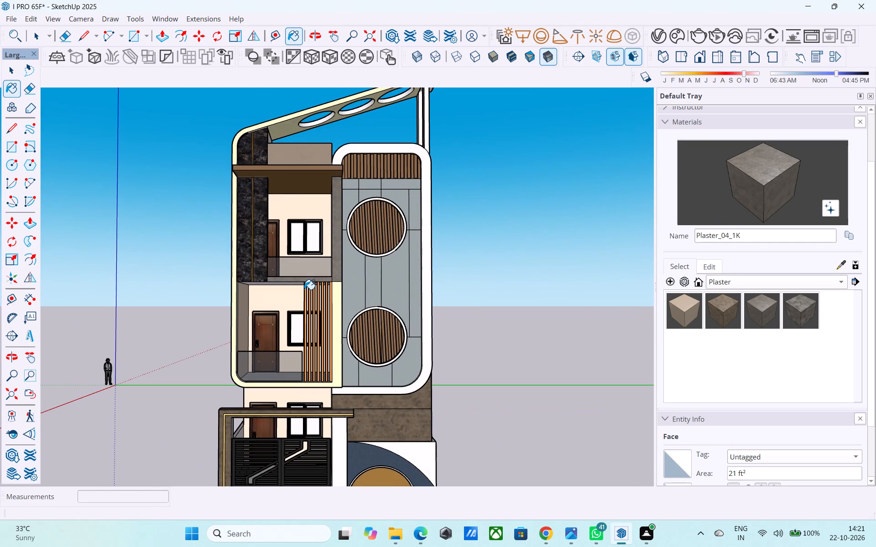
pyautogui.hotkey('ctrl', 's')
# Review the building from the front and both sides with the newly plastered faces, and save the model.
pyautogui.press('space')
pyautogui.scroll(-4, 304, 289)
pyautogui.moveTo(304, 289); pyautogui.dragTo(291, 283, button='middle')
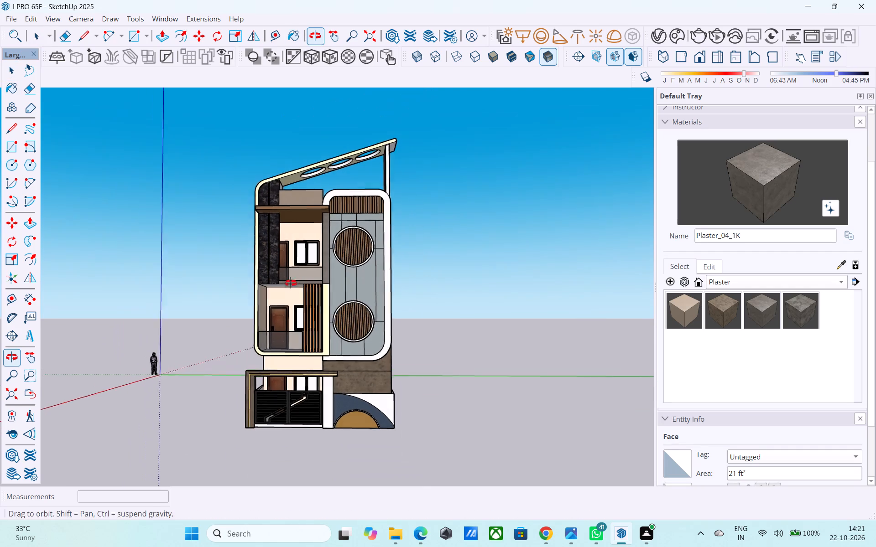
pyautogui.moveTo(291, 283); pyautogui.dragTo(290, 283, button='middle')
pyautogui.scroll(-2, 295, 282)
pyautogui.moveTo(308, 317); pyautogui.dragTo(413, 379, button='middle')
pyautogui.hotkey('ctrl', 's')
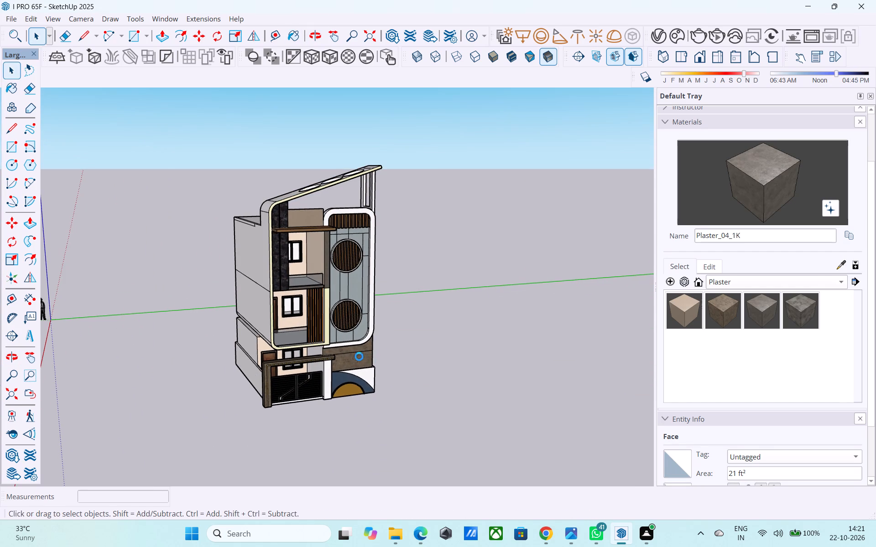
pyautogui.scroll(-1, 342, 358)
pyautogui.moveTo(322, 287); pyautogui.dragTo(332, 302, button='middle')
pyautogui.scroll(6, 334, 303)
pyautogui.moveTo(332, 307); pyautogui.dragTo(328, 300, button='middle')
pyautogui.moveTo(339, 335); pyautogui.dragTo(378, 303, button='middle')
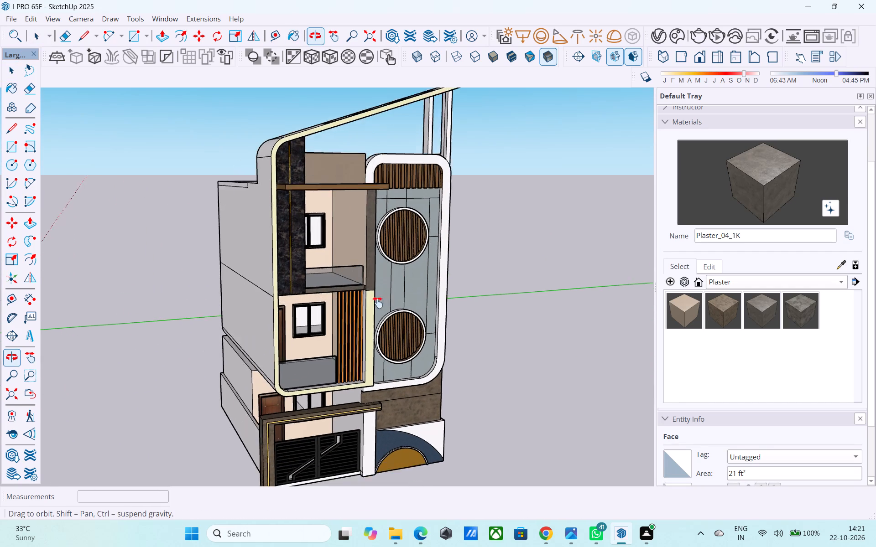
pyautogui.moveTo(378, 303); pyautogui.dragTo(236, 289, button='middle')
pyautogui.keyDown('shift'); pyautogui.moveTo(375, 284); pyautogui.dragTo(198, 309, button='middle'); pyautogui.keyUp('shift')
pyautogui.keyDown('shift'); pyautogui.moveTo(379, 289); pyautogui.dragTo(366, 324, button='middle'); pyautogui.keyUp('shift')
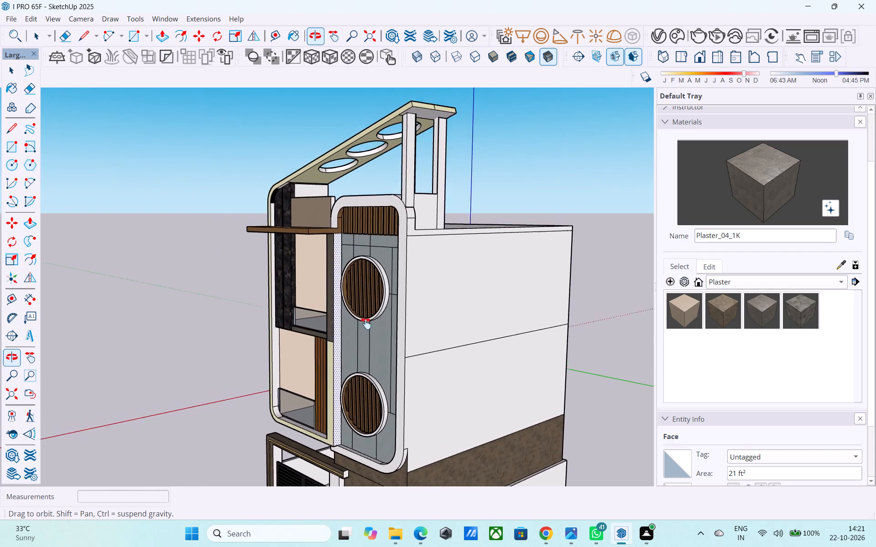
pyautogui.keyDown('shift'); pyautogui.moveTo(366, 324); pyautogui.dragTo(296, 332, button='middle'); pyautogui.keyUp('shift')
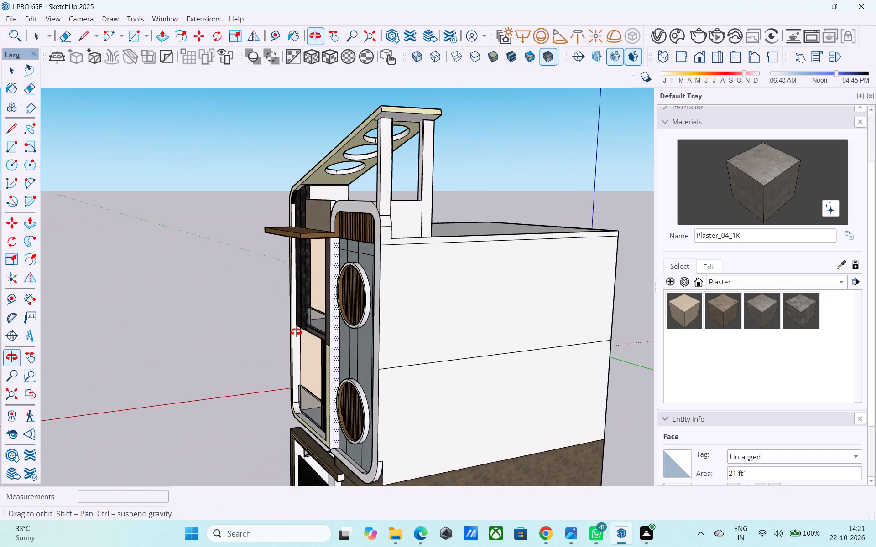
pyautogui.keyDown('shift'); pyautogui.moveTo(296, 332); pyautogui.dragTo(464, 361, button='middle'); pyautogui.keyUp('shift')
# Paint the outer faces of the two posts supporting the sloped roof frame, and the base between them, with Plaster_04_1K.
pyautogui.click(761, 189)
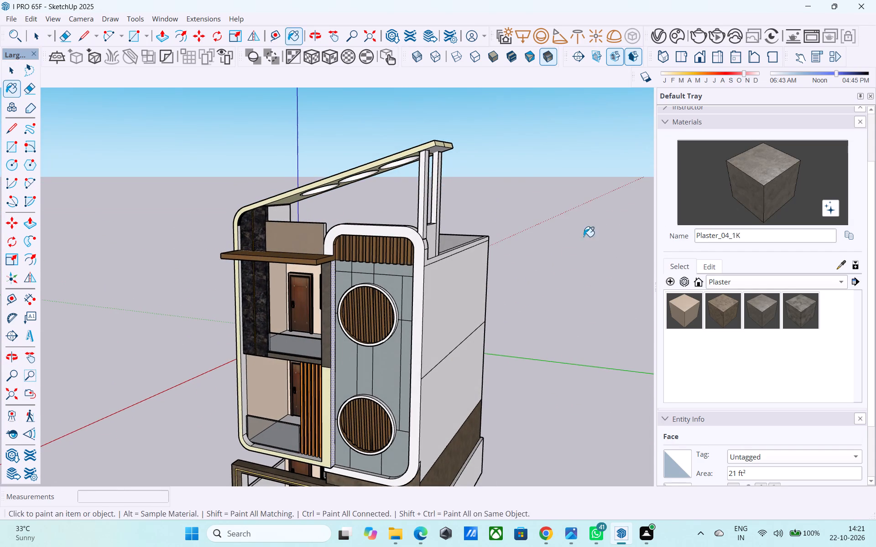
pyautogui.moveTo(580, 237); pyautogui.dragTo(522, 233, button='middle')
pyautogui.scroll(6, 438, 236)
pyautogui.click(397, 212)
pyautogui.moveTo(389, 211); pyautogui.dragTo(384, 211)
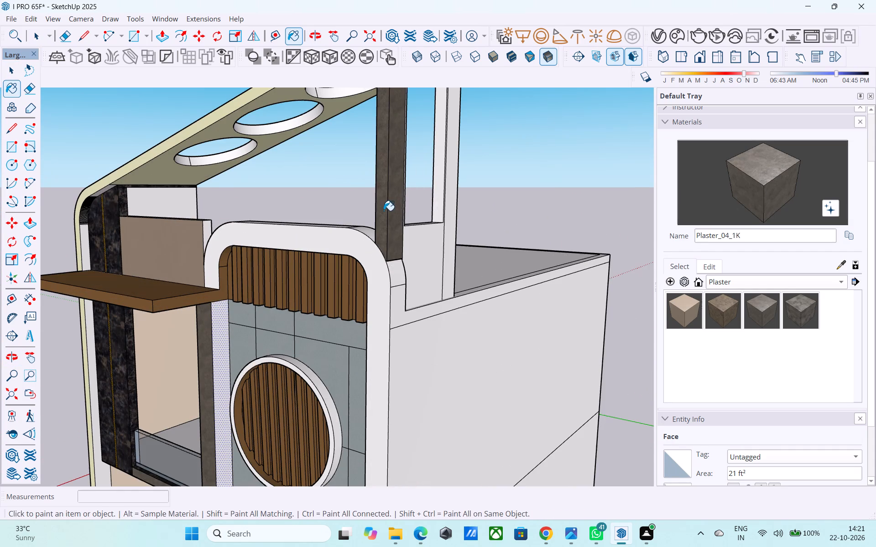
pyautogui.click(449, 198)
pyautogui.click(440, 197)
pyautogui.click(436, 236)
# Paint the remaining inner and front faces of the roof posts and the ledge between them with Plaster_04_1K.
pyautogui.moveTo(434, 237); pyautogui.dragTo(713, 312, button='middle')
pyautogui.click(418, 191)
pyautogui.click(444, 215)
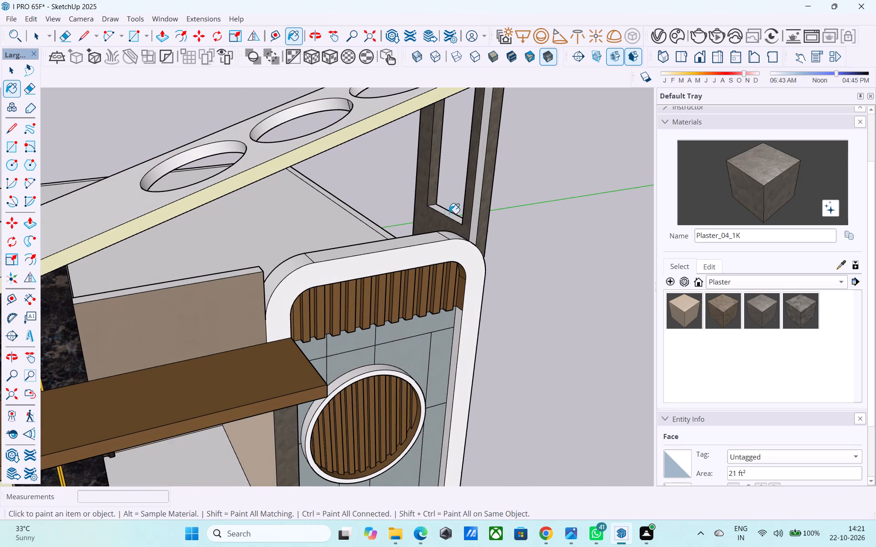
pyautogui.click(470, 222)
pyautogui.click(474, 221)
pyautogui.click(450, 212)
pyautogui.click(446, 216)
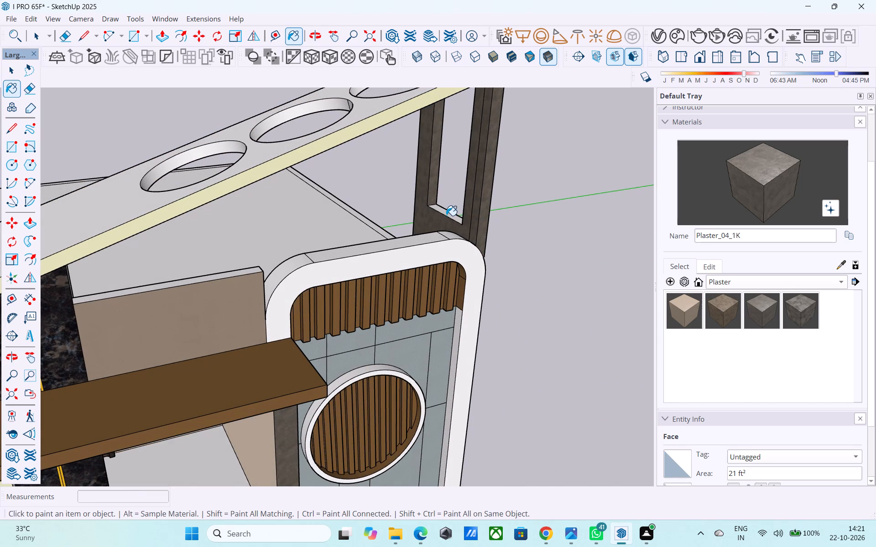
pyautogui.click(448, 214)
pyautogui.moveTo(448, 214); pyautogui.dragTo(447, 226, button='middle')
pyautogui.scroll(4, 447, 226)
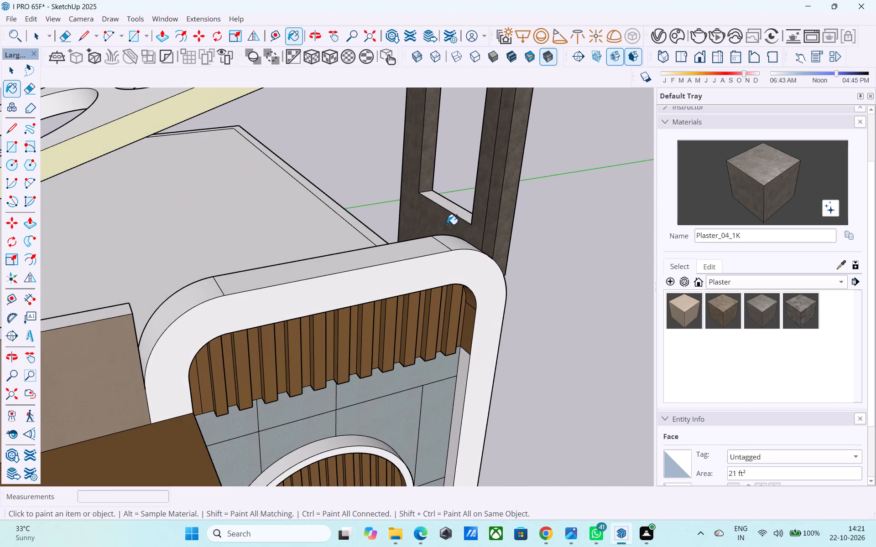
pyautogui.click(452, 207)
pyautogui.scroll(-2, 444, 216)
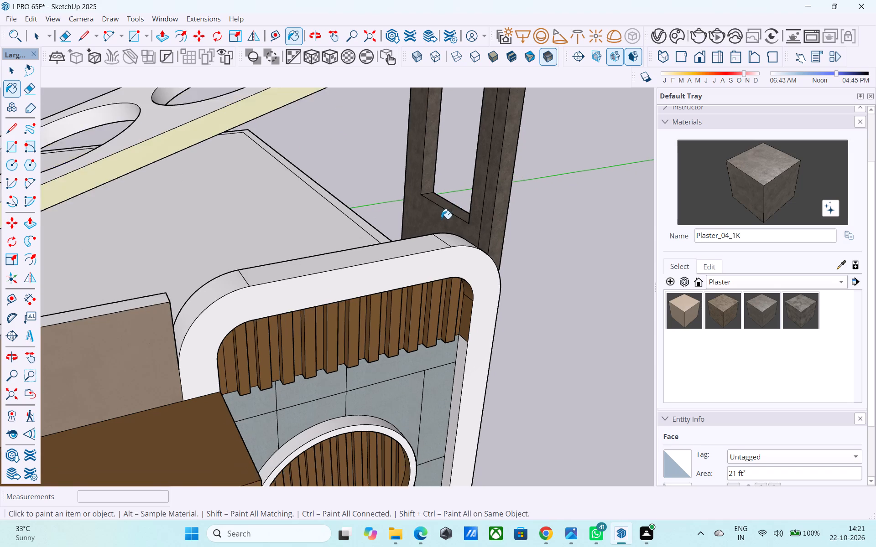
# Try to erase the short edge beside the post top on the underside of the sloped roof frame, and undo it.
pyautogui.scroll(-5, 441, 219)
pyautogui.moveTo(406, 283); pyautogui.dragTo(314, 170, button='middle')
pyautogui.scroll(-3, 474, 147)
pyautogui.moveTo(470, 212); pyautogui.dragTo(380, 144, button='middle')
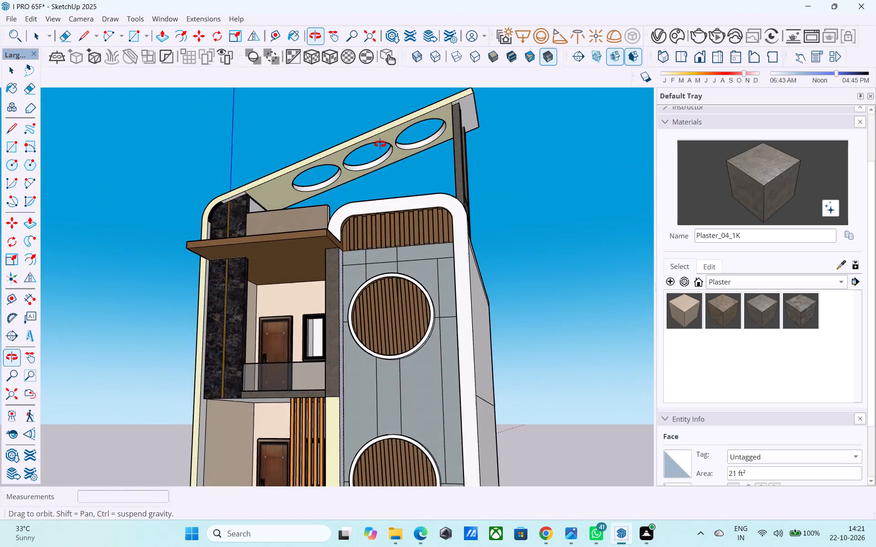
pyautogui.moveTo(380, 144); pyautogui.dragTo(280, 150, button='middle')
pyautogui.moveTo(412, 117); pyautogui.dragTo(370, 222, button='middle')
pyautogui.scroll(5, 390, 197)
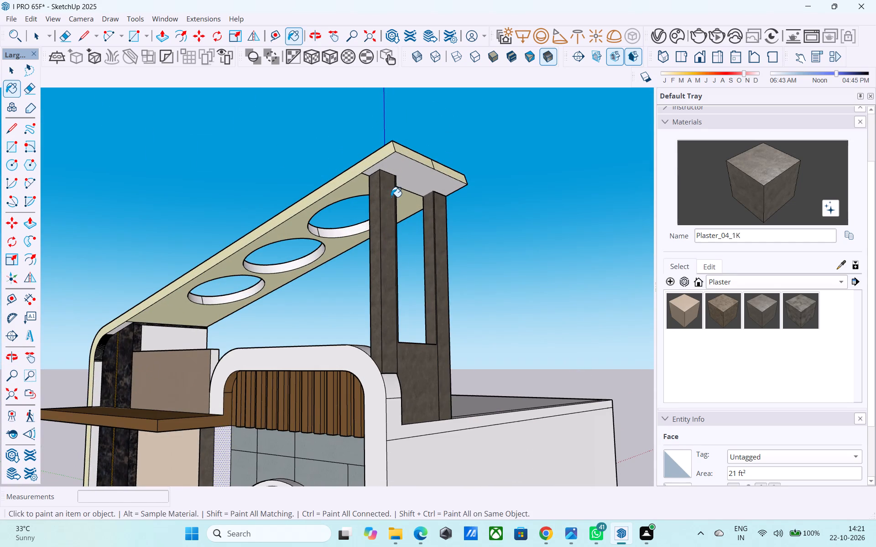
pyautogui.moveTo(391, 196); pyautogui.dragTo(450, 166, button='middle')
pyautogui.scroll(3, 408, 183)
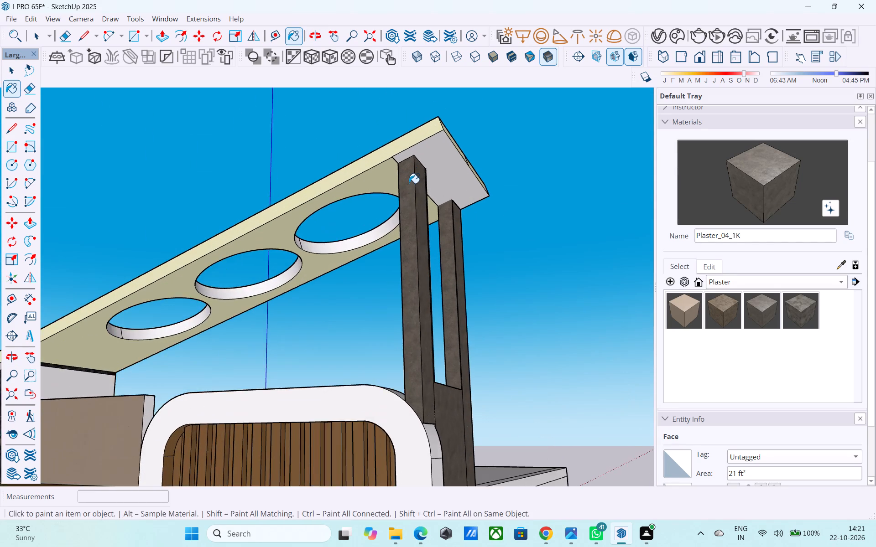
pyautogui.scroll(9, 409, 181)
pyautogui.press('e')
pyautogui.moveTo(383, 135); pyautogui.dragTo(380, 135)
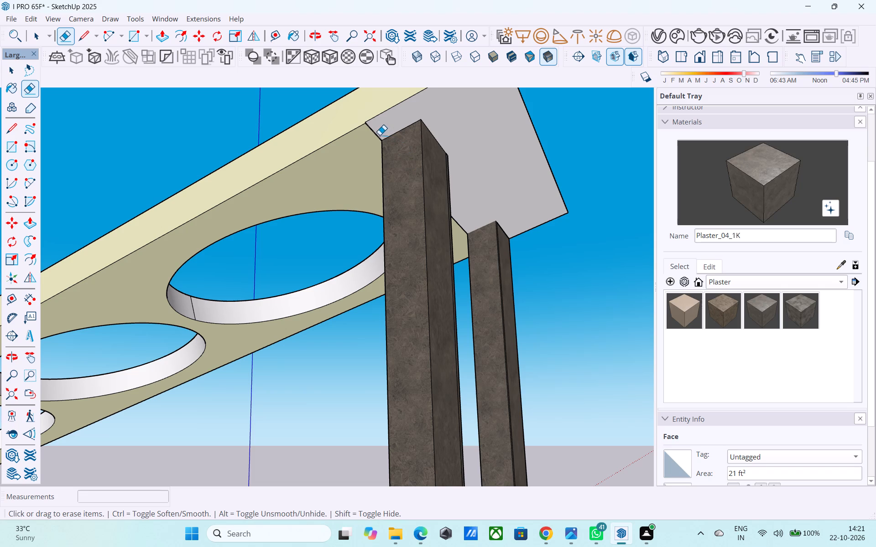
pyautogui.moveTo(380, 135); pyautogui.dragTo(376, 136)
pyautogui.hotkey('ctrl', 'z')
# Erase the dividing edge across the raised end face of the sloped roof frame.
pyautogui.moveTo(384, 146); pyautogui.dragTo(369, 212, button='middle')
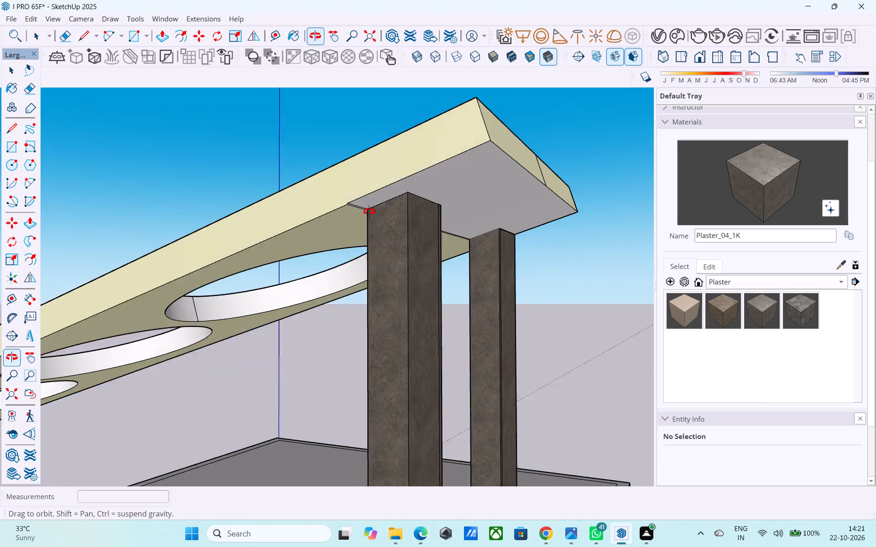
pyautogui.moveTo(369, 212); pyautogui.dragTo(352, 226, button='middle')
pyautogui.scroll(3, 538, 170)
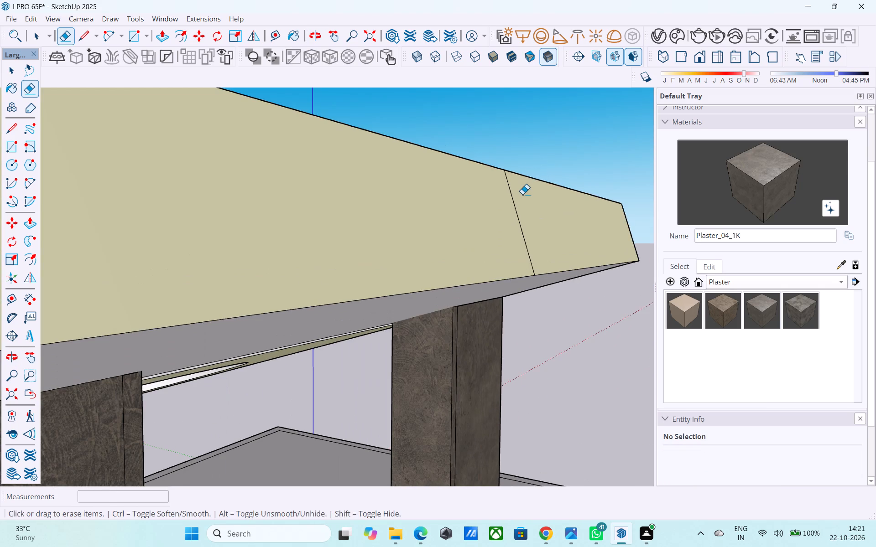
pyautogui.moveTo(518, 196); pyautogui.dragTo(511, 198)
# Erase the small stray edges near the curved corner on top of the sloped roof frame, and save the model.
pyautogui.scroll(-11, 512, 199)
pyautogui.moveTo(506, 208); pyautogui.dragTo(539, 333, button='middle')
pyautogui.scroll(-5, 538, 289)
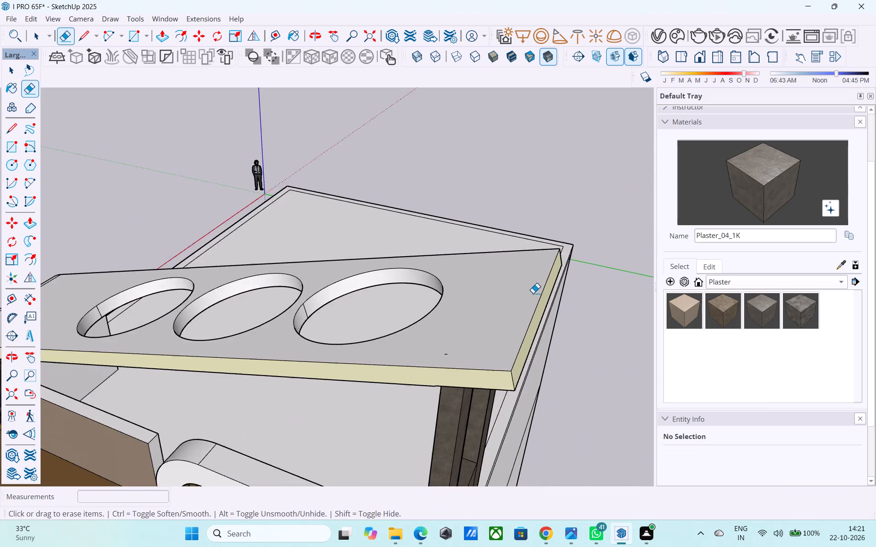
pyautogui.scroll(-5, 533, 293)
pyautogui.moveTo(504, 322); pyautogui.dragTo(563, 160, button='middle')
pyautogui.scroll(-6, 560, 163)
pyautogui.moveTo(375, 222); pyautogui.dragTo(391, 400, button='middle')
pyautogui.moveTo(334, 294); pyautogui.dragTo(426, 286, button='middle')
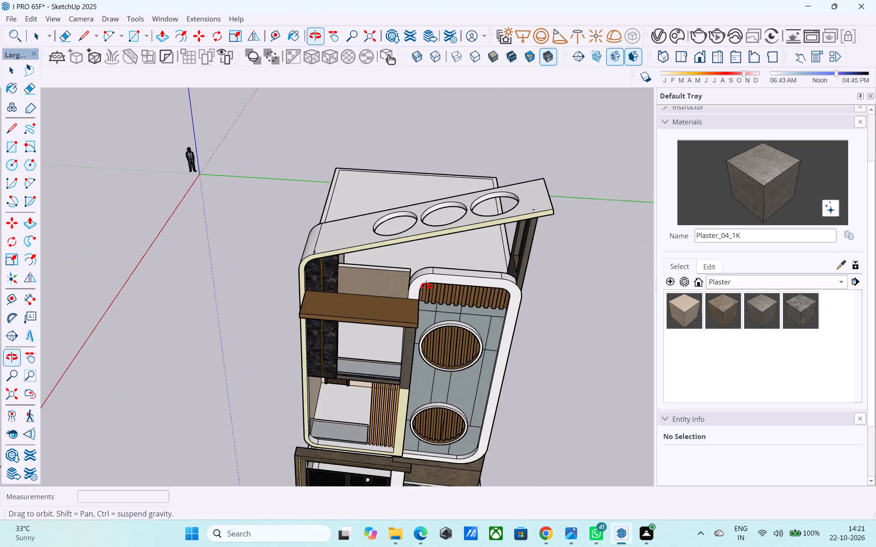
pyautogui.moveTo(426, 286); pyautogui.dragTo(495, 284, button='middle')
pyautogui.scroll(15, 377, 257)
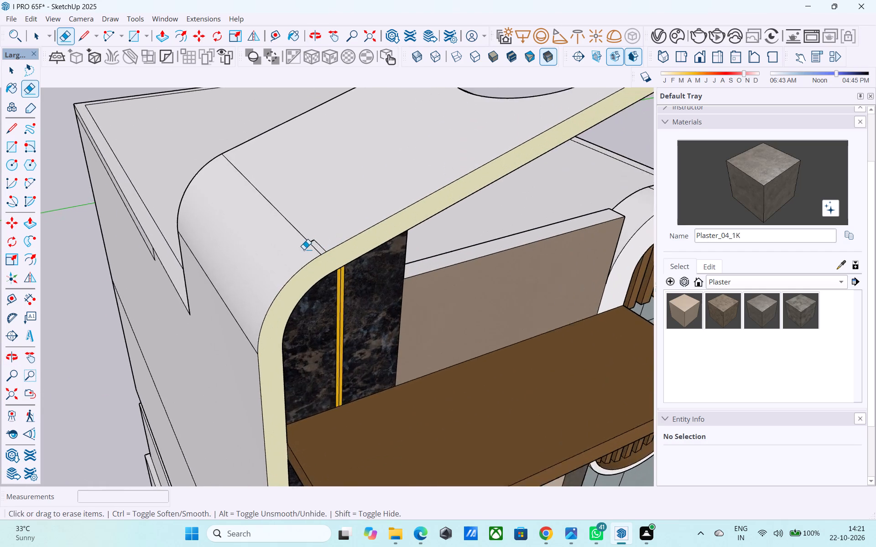
pyautogui.scroll(2, 304, 249)
pyautogui.scroll(-1, 311, 246)
pyautogui.scroll(5, 312, 246)
pyautogui.moveTo(316, 241); pyautogui.dragTo(322, 237)
pyautogui.moveTo(319, 236); pyautogui.dragTo(312, 231)
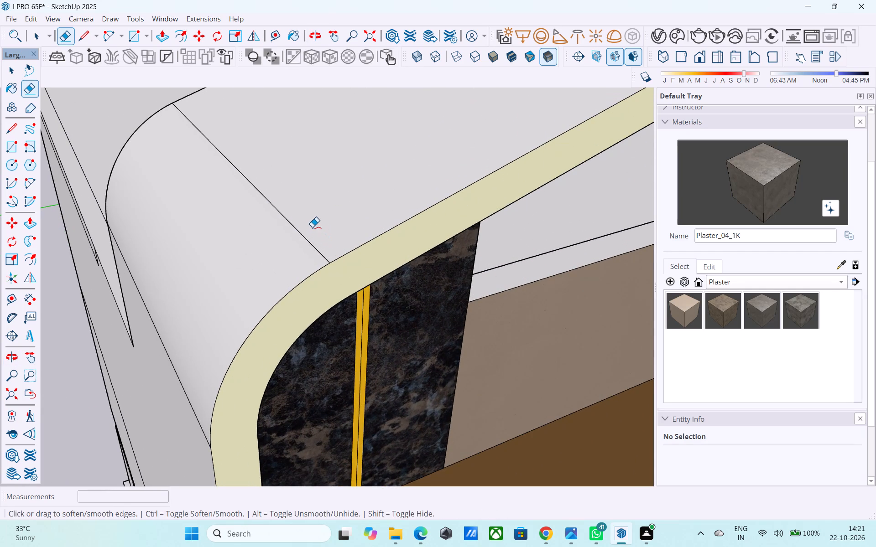
pyautogui.hotkey('ctrl', 's')
pyautogui.press('space')
# Examine the building from the front and both sides for remaining stray edges.
pyautogui.scroll(-17, 311, 222)
pyautogui.moveTo(334, 268); pyautogui.dragTo(313, 199, button='middle')
pyautogui.scroll(-5, 299, 187)
pyautogui.moveTo(290, 244); pyautogui.dragTo(290, 243, button='middle')
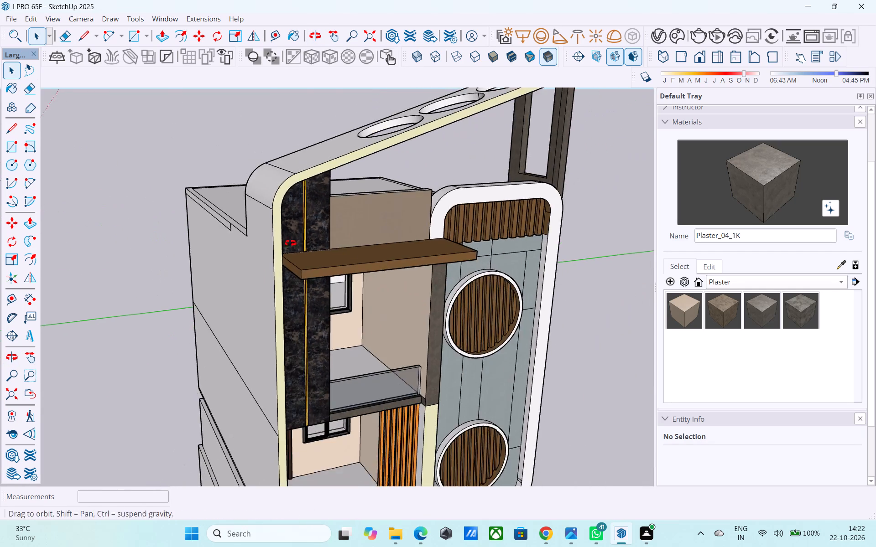
pyautogui.moveTo(290, 243); pyautogui.dragTo(273, 181, button='middle')
pyautogui.scroll(-6, 277, 177)
pyautogui.moveTo(317, 232); pyautogui.dragTo(244, 227, button='middle')
pyautogui.scroll(-5, 251, 188)
pyautogui.moveTo(319, 230); pyautogui.dragTo(453, 247, button='middle')
pyautogui.moveTo(300, 268); pyautogui.dragTo(559, 273, button='middle')
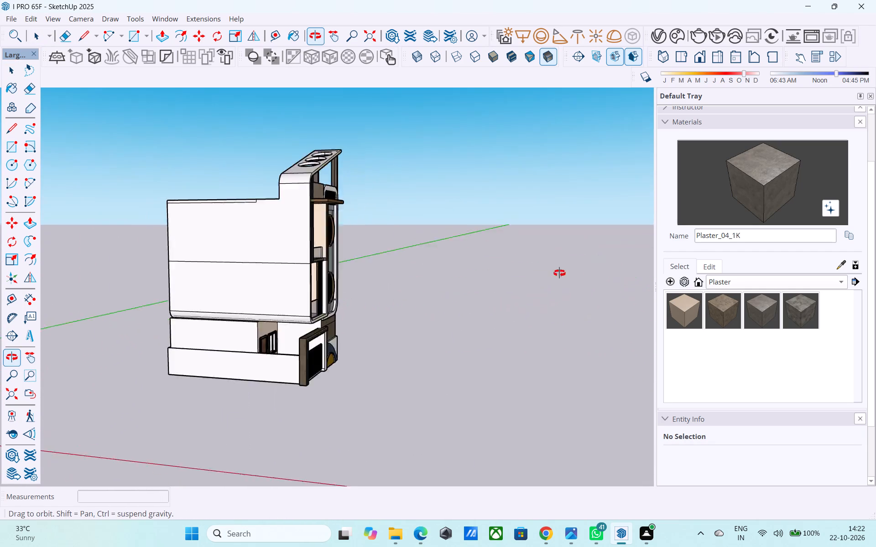
pyautogui.moveTo(559, 273); pyautogui.dragTo(275, 270, button='middle')
pyautogui.moveTo(427, 258); pyautogui.dragTo(229, 260, button='middle')
pyautogui.moveTo(301, 259); pyautogui.dragTo(216, 257, button='middle')
pyautogui.moveTo(404, 273); pyautogui.dragTo(533, 293, button='middle')
pyautogui.moveTo(411, 293); pyautogui.dragTo(562, 242, button='middle')
pyautogui.keyDown('shift'); pyautogui.moveTo(392, 216); pyautogui.dragTo(574, 275, button='middle'); pyautogui.keyUp('shift')
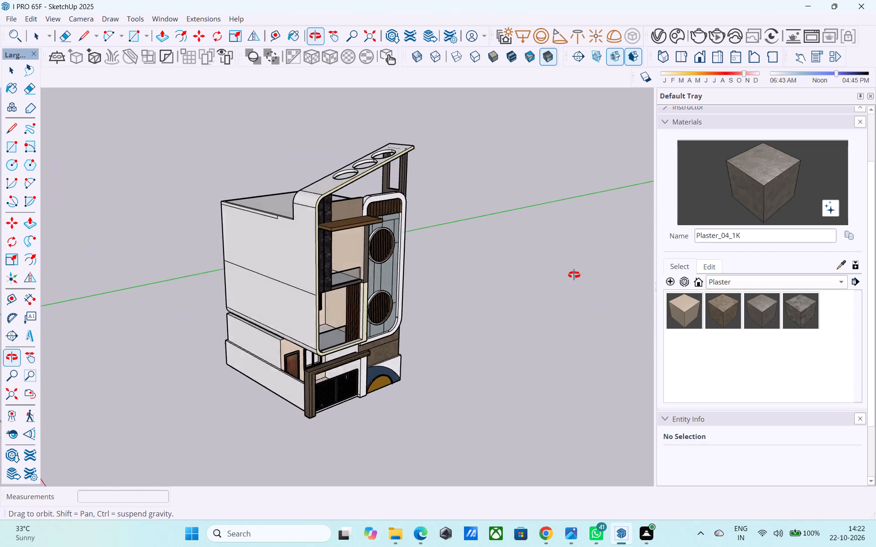
pyautogui.keyDown('shift'); pyautogui.moveTo(574, 275); pyautogui.dragTo(574, 274, button='middle'); pyautogui.keyUp('shift')
# Erase the leftover edges just below the flat roof's rim on the plain side wall beside the curved frame.
pyautogui.moveTo(379, 290); pyautogui.dragTo(504, 273, button='middle')
pyautogui.scroll(11, 316, 191)
pyautogui.press('e')
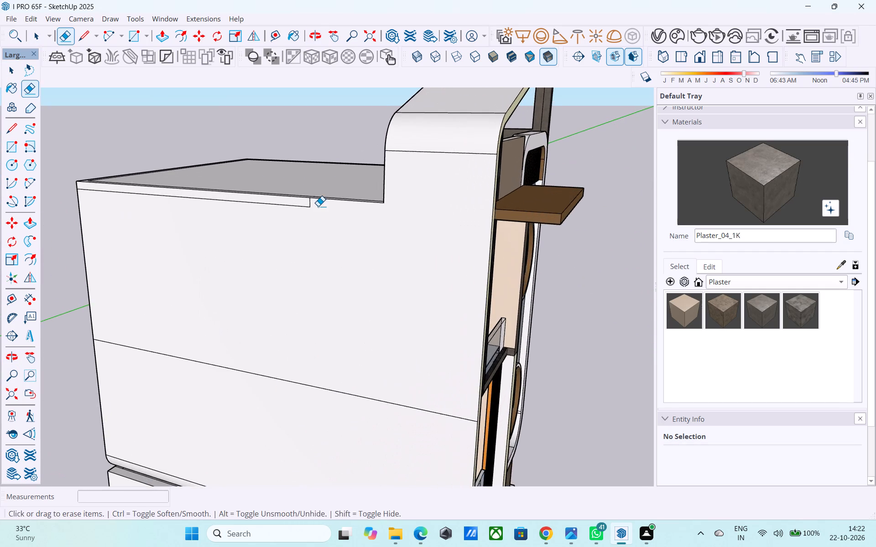
pyautogui.moveTo(318, 206); pyautogui.dragTo(384, 247, button='middle')
pyautogui.scroll(2, 378, 241)
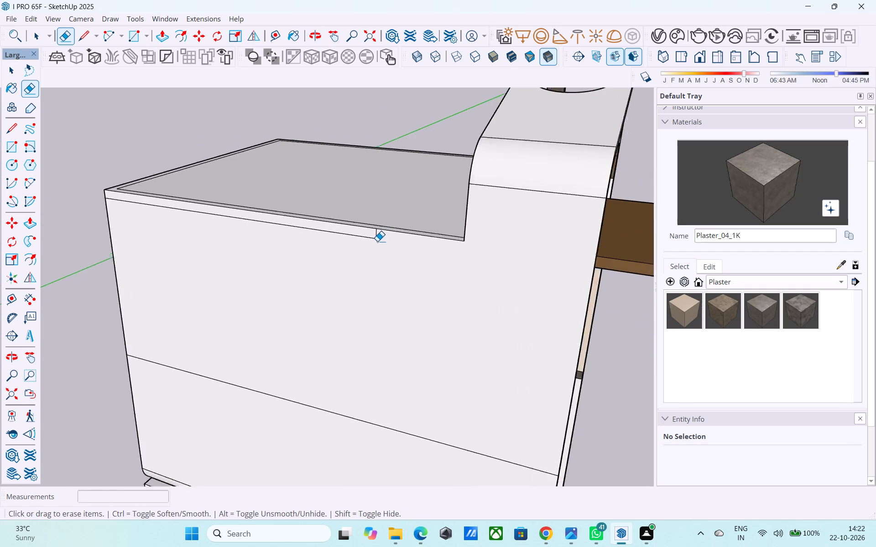
pyautogui.scroll(3, 377, 241)
pyautogui.click(377, 238)
# Review the rear, opposite side and front of the building, and save the model.
pyautogui.moveTo(342, 236); pyautogui.dragTo(469, 233, button='middle')
pyautogui.scroll(-6, 480, 219)
pyautogui.moveTo(320, 232); pyautogui.dragTo(603, 218, button='middle')
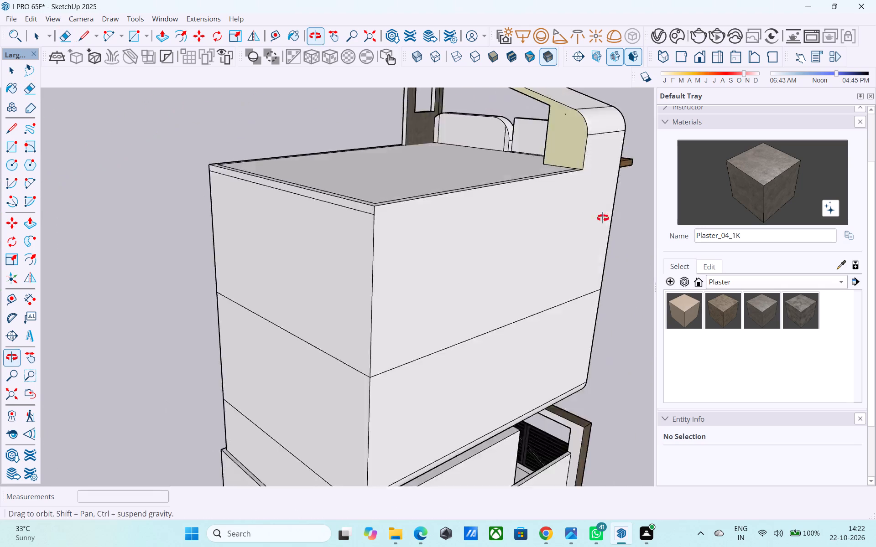
pyautogui.moveTo(603, 218); pyautogui.dragTo(605, 218, button='middle')
pyautogui.moveTo(335, 224); pyautogui.dragTo(695, 250, button='middle')
pyautogui.moveTo(480, 211); pyautogui.dragTo(551, 216, button='middle')
pyautogui.keyDown('shift'); pyautogui.moveTo(348, 264); pyautogui.dragTo(466, 170, button='middle'); pyautogui.keyUp('shift')
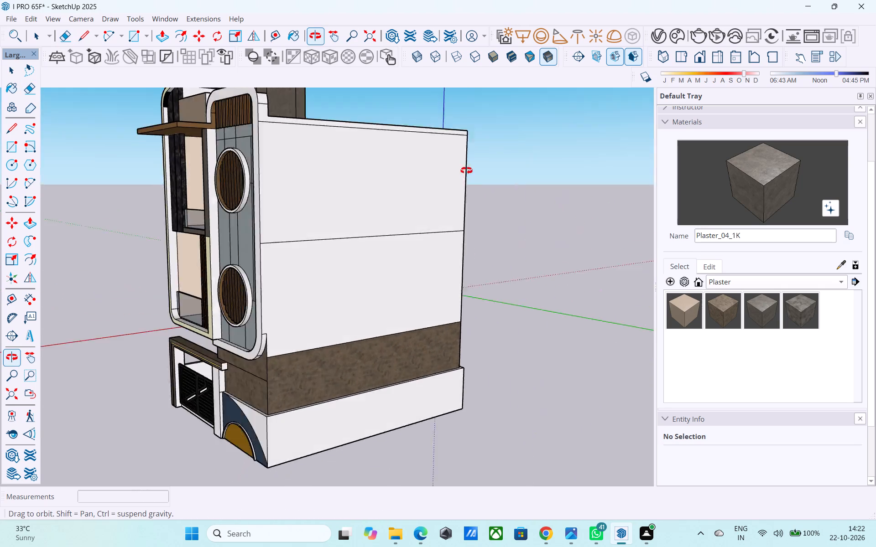
pyautogui.keyDown('shift'); pyautogui.moveTo(466, 170); pyautogui.dragTo(555, 168, button='middle'); pyautogui.keyUp('shift')
pyautogui.keyDown('shift'); pyautogui.moveTo(386, 231); pyautogui.dragTo(492, 214, button='middle'); pyautogui.keyUp('shift')
pyautogui.hotkey('ctrl', 's')
pyautogui.scroll(-3, 377, 222)
pyautogui.press('space')
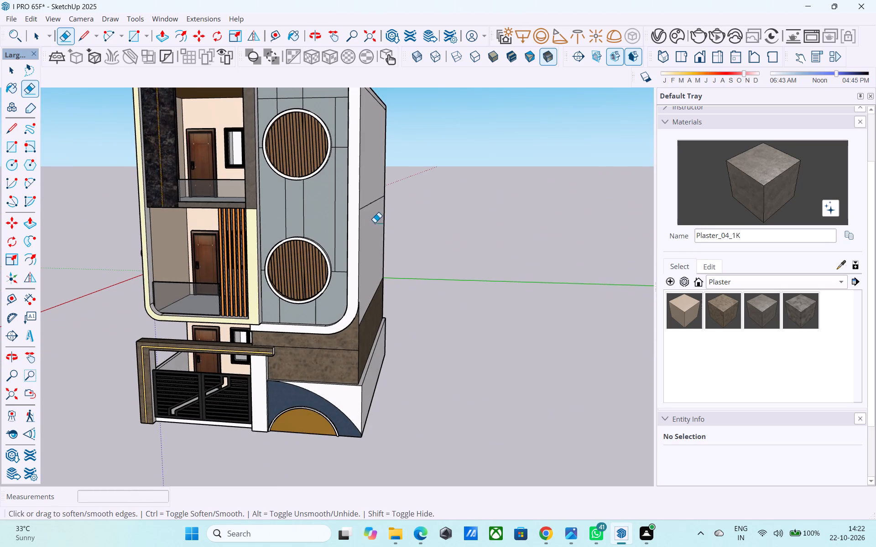
pyautogui.scroll(-7, 375, 222)
pyautogui.press('space')
# Push/Pull the narrow rim around the flat roof up by 3' to form a parapet.
pyautogui.moveTo(362, 222); pyautogui.dragTo(383, 319, button='middle')
pyautogui.moveTo(315, 211); pyautogui.dragTo(523, 259, button='middle')
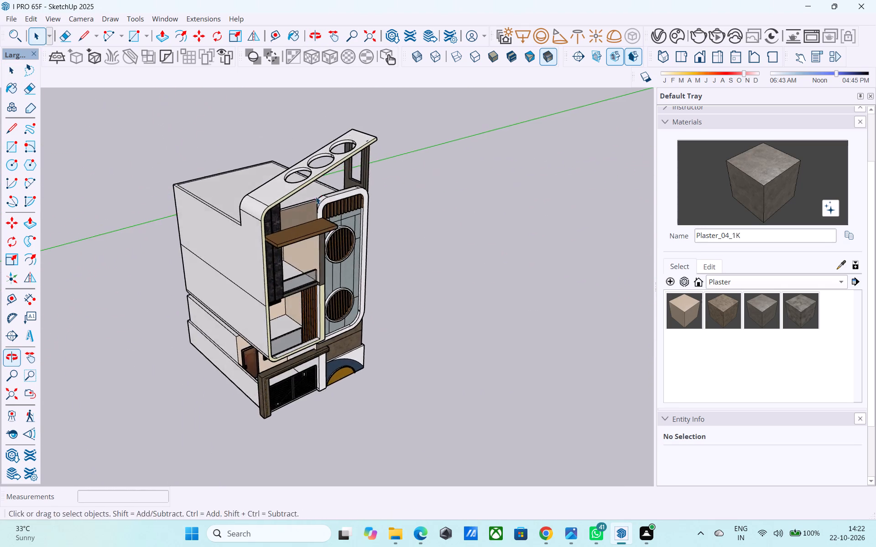
pyautogui.moveTo(316, 196); pyautogui.dragTo(576, 247, button='middle')
pyautogui.scroll(8, 217, 245)
pyautogui.click(210, 255)
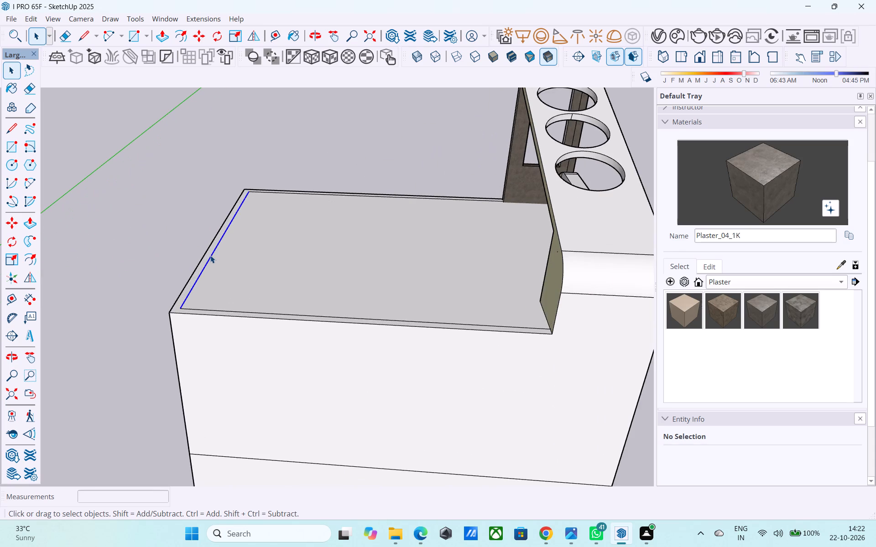
pyautogui.scroll(4, 210, 255)
pyautogui.click(208, 254)
pyautogui.press('p')
pyautogui.click(208, 254)
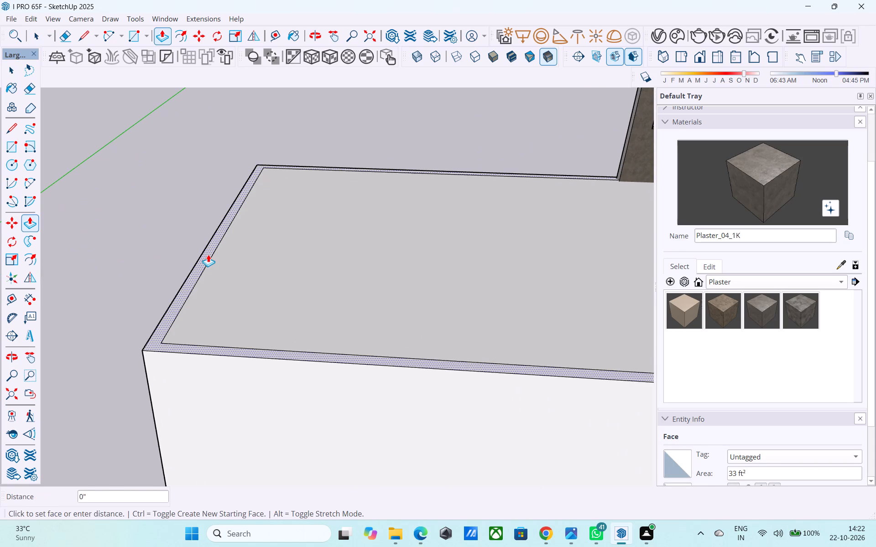
pyautogui.write("3'")
pyautogui.press('Return')
pyautogui.press('space')
# Review the building with the raised parapet from the front, side and above, and save the model.
pyautogui.scroll(-5, 209, 250)
pyautogui.moveTo(245, 226); pyautogui.dragTo(147, 175, button='middle')
pyautogui.scroll(-5, 141, 165)
pyautogui.moveTo(322, 174); pyautogui.dragTo(114, 162, button='middle')
pyautogui.moveTo(254, 196); pyautogui.dragTo(76, 169, button='middle')
pyautogui.moveTo(297, 222); pyautogui.dragTo(279, 202, button='middle')
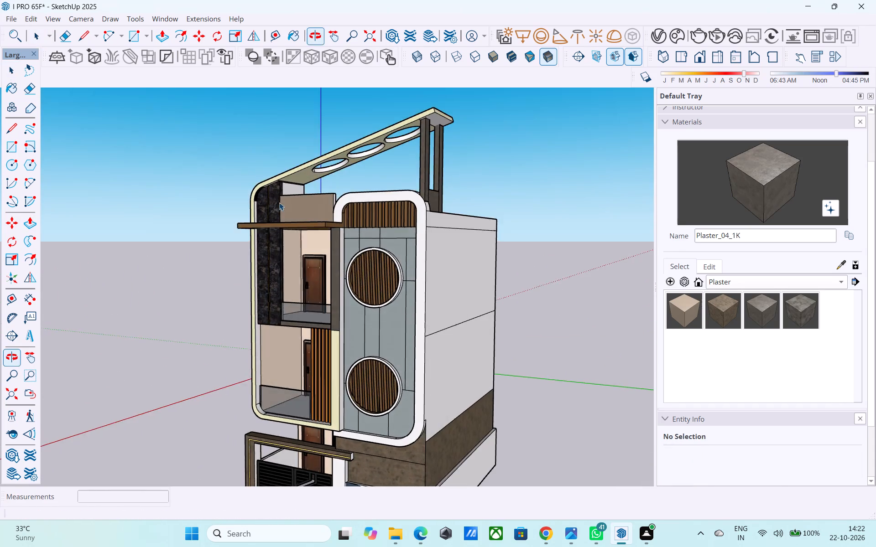
pyautogui.scroll(-3, 297, 219)
pyautogui.keyDown('shift'); pyautogui.moveTo(300, 223); pyautogui.dragTo(333, 206, button='middle'); pyautogui.keyUp('shift')
pyautogui.hotkey('ctrl', 's')
pyautogui.press('space')
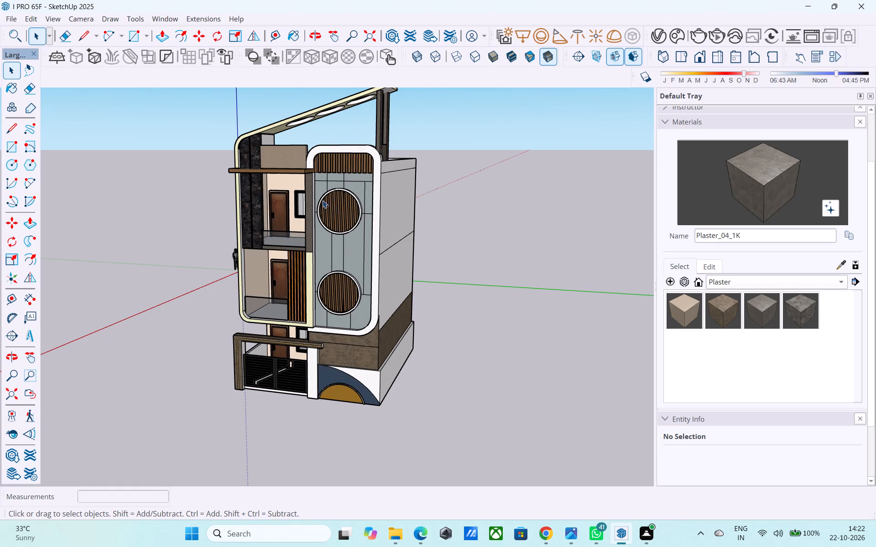
pyautogui.scroll(-4, 322, 201)
pyautogui.moveTo(322, 201); pyautogui.dragTo(453, 228, button='middle')
pyautogui.scroll(5, 390, 228)
pyautogui.moveTo(344, 239); pyautogui.dragTo(563, 186, button='middle')
pyautogui.moveTo(471, 196); pyautogui.dragTo(476, 244, button='middle')
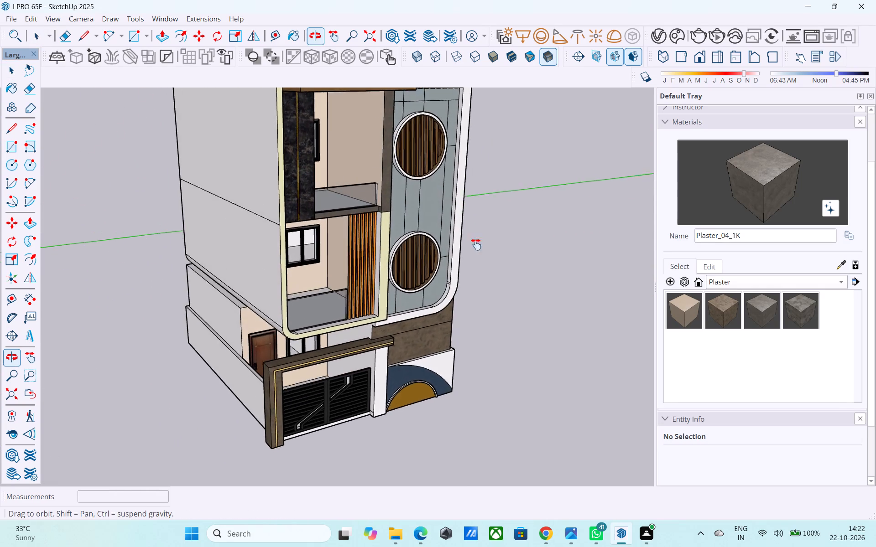
pyautogui.moveTo(476, 244); pyautogui.dragTo(574, 418, button='middle')
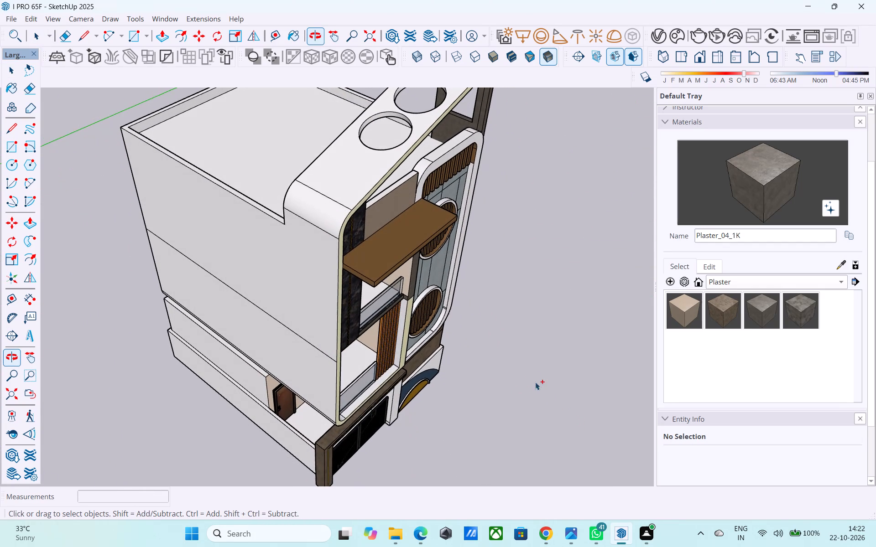
pyautogui.hotkey('ctrl', 's')
pyautogui.press('space')
# Examine the front facade up close and from a distance, and save the model.
pyautogui.moveTo(424, 311); pyautogui.dragTo(303, 203, button='middle')
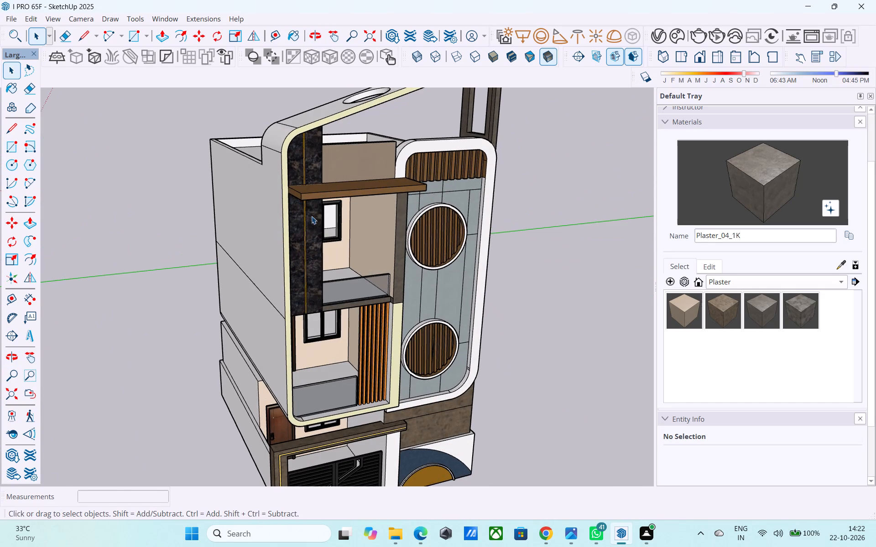
pyautogui.scroll(2, 312, 216)
pyautogui.scroll(-10, 323, 206)
pyautogui.moveTo(355, 285); pyautogui.dragTo(283, 223, button='middle')
pyautogui.scroll(7, 287, 243)
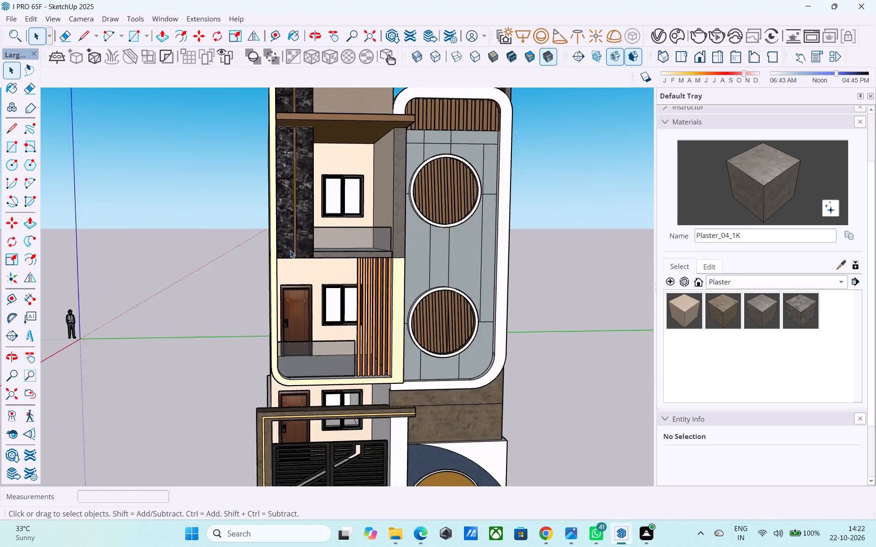
pyautogui.scroll(-7, 287, 250)
pyautogui.moveTo(380, 264); pyautogui.dragTo(192, 259, button='middle')
pyautogui.scroll(-4, 198, 259)
pyautogui.moveTo(203, 263); pyautogui.dragTo(396, 331, button='middle')
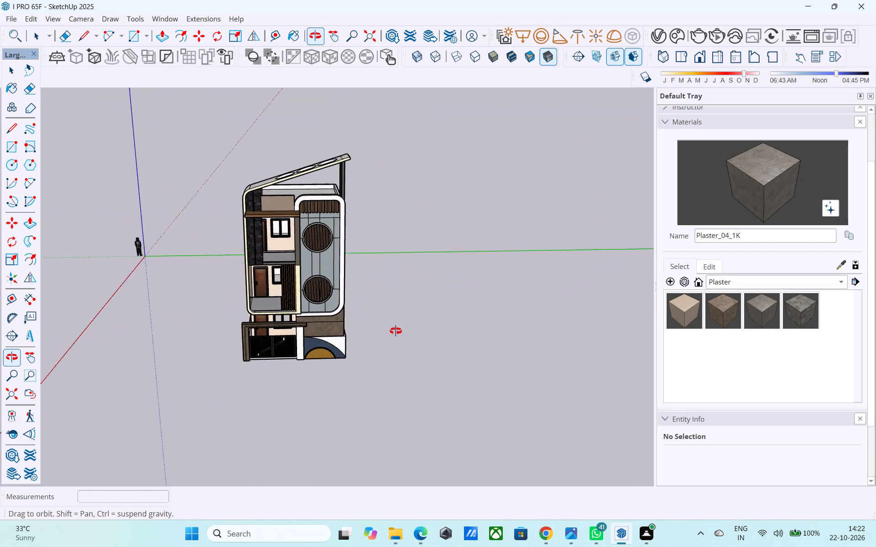
pyautogui.moveTo(396, 331); pyautogui.dragTo(400, 332, button='middle')
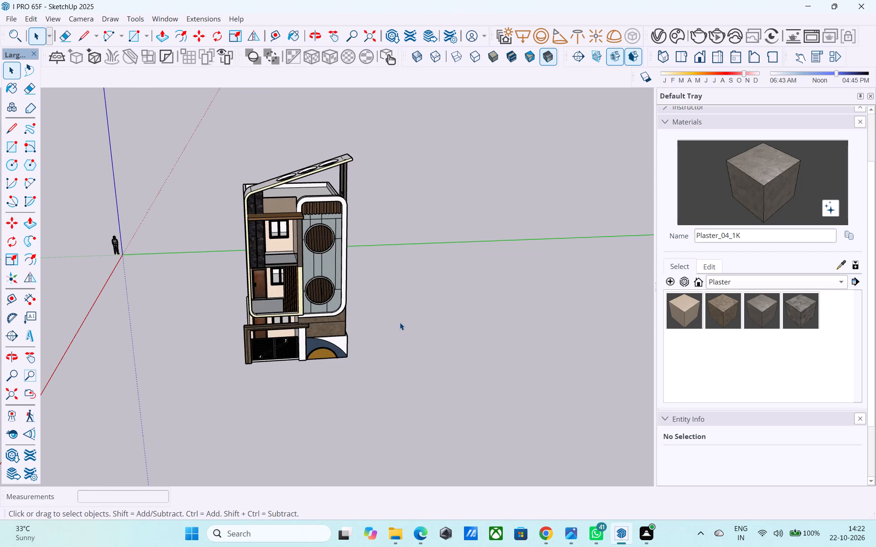
pyautogui.moveTo(396, 331); pyautogui.dragTo(417, 292, button='middle')
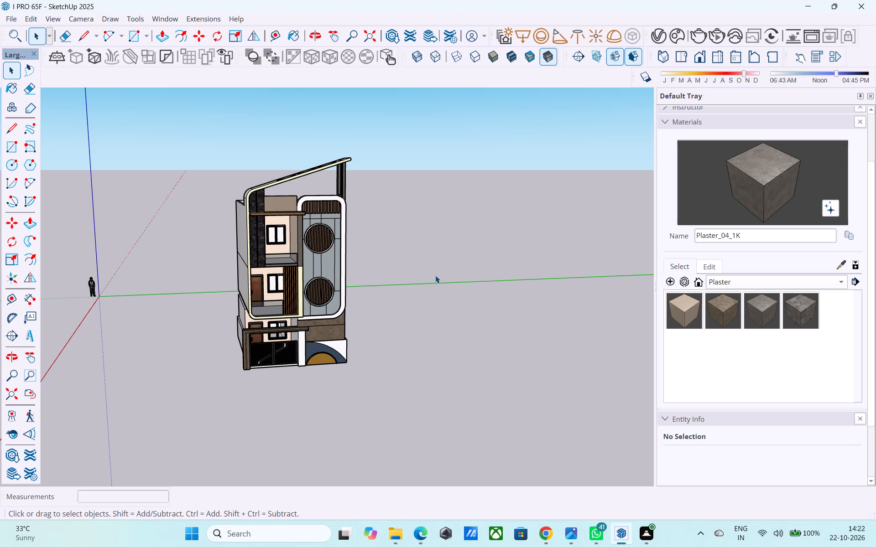
pyautogui.scroll(-5, 436, 274)
pyautogui.moveTo(435, 276); pyautogui.dragTo(433, 274, button='middle')
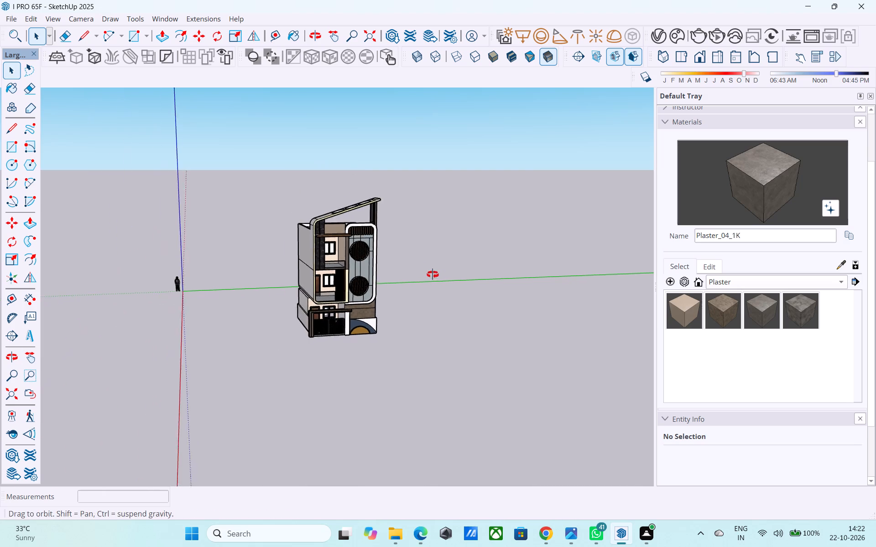
pyautogui.moveTo(433, 274); pyautogui.dragTo(363, 253, button='middle')
pyautogui.scroll(9, 356, 287)
pyautogui.moveTo(354, 330); pyautogui.dragTo(386, 348, button='middle')
pyautogui.hotkey('ctrl', 's')
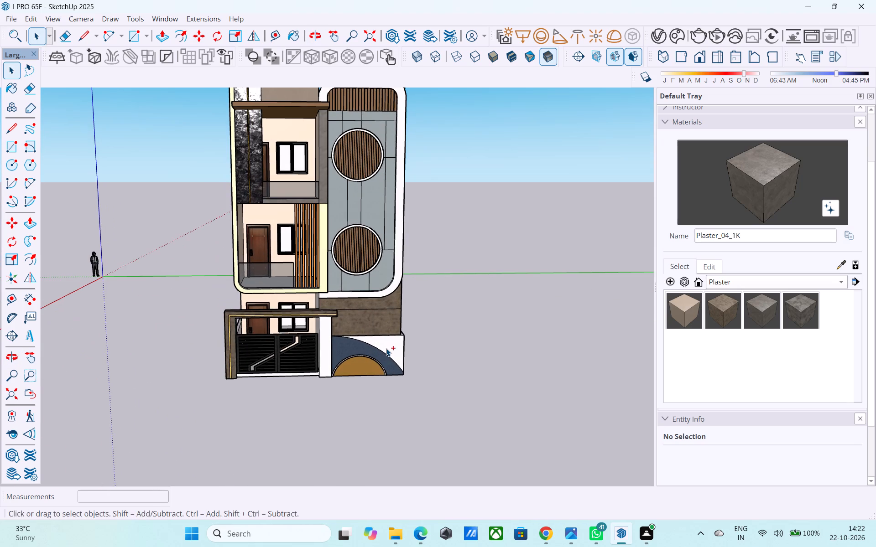
# Review the building all around, examining the front, side walls and rear.
pyautogui.moveTo(344, 312); pyautogui.dragTo(394, 349, button='middle')
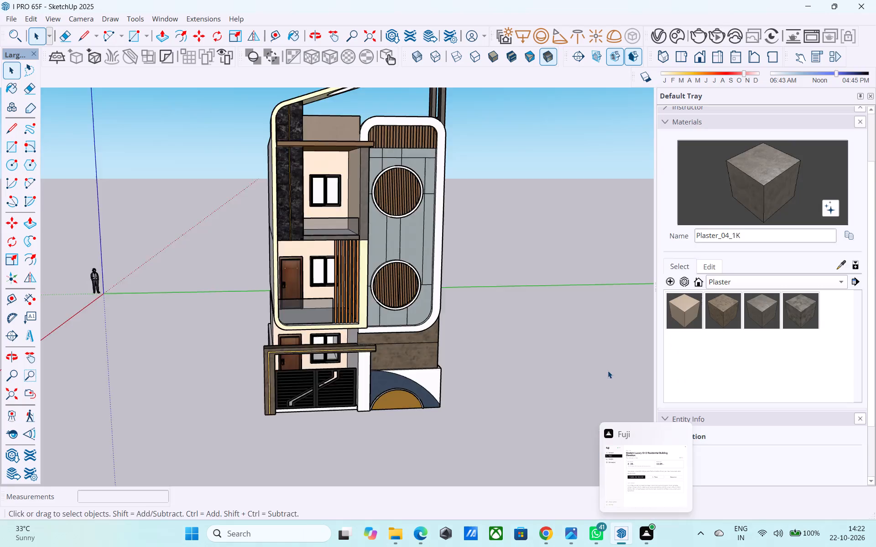
pyautogui.scroll(-3, 606, 371)
pyautogui.moveTo(598, 375); pyautogui.dragTo(308, 369, button='middle')
pyautogui.moveTo(426, 405); pyautogui.dragTo(340, 310, button='middle')
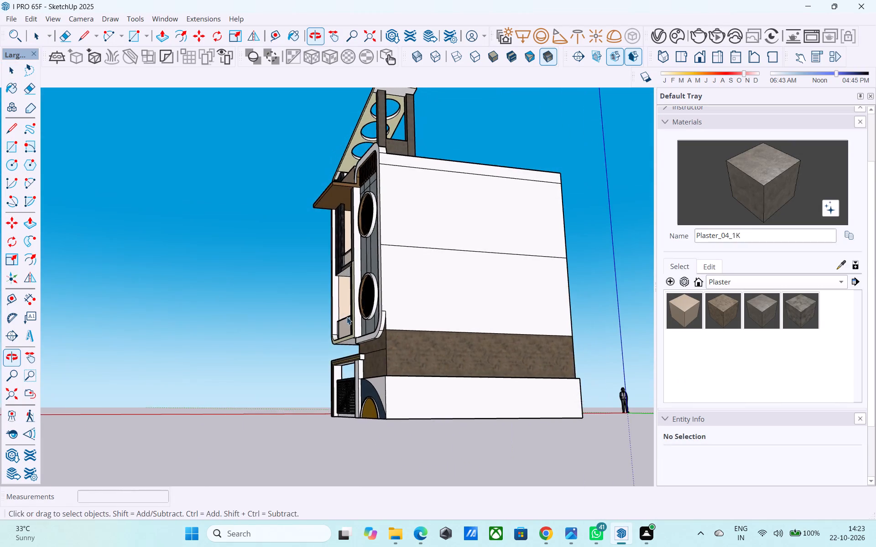
pyautogui.moveTo(422, 356); pyautogui.dragTo(214, 367, button='middle')
pyautogui.keyDown('shift'); pyautogui.moveTo(424, 372); pyautogui.dragTo(695, 412, button='middle'); pyautogui.keyUp('shift')
pyautogui.moveTo(586, 402); pyautogui.dragTo(788, 423, button='middle')
pyautogui.moveTo(390, 421); pyautogui.dragTo(748, 458, button='middle')
pyautogui.moveTo(400, 446); pyautogui.dragTo(629, 427, button='middle')
pyautogui.scroll(-4, 599, 407)
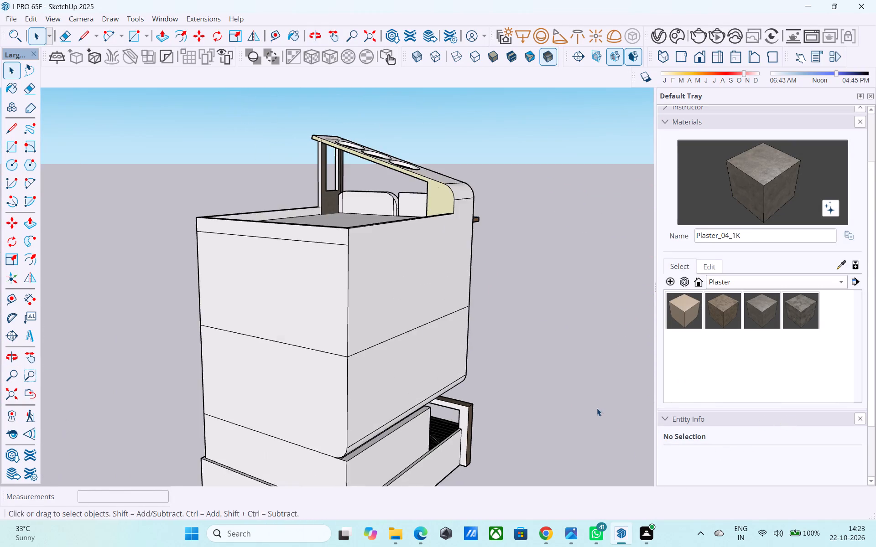
# Erase the horizontal dividing edge across the upper side wall beside the balconies, and save the model.
pyautogui.moveTo(596, 408); pyautogui.dragTo(442, 407, button='middle')
pyautogui.moveTo(428, 415); pyautogui.dragTo(319, 410, button='middle')
pyautogui.moveTo(367, 418); pyautogui.dragTo(301, 368, button='middle')
pyautogui.moveTo(390, 413); pyautogui.dragTo(391, 408, button='middle')
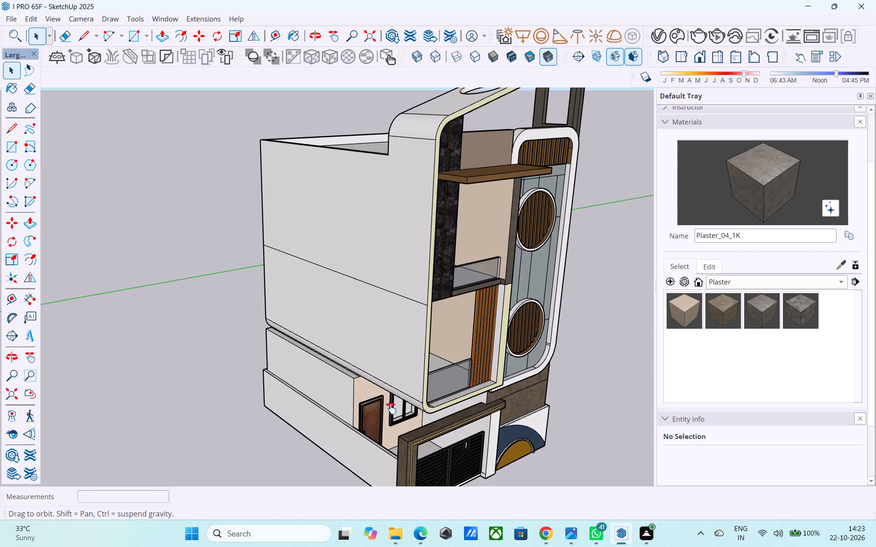
pyautogui.moveTo(391, 408); pyautogui.dragTo(321, 358, button='middle')
pyautogui.scroll(-3, 377, 351)
pyautogui.moveTo(480, 374); pyautogui.dragTo(517, 384, button='middle')
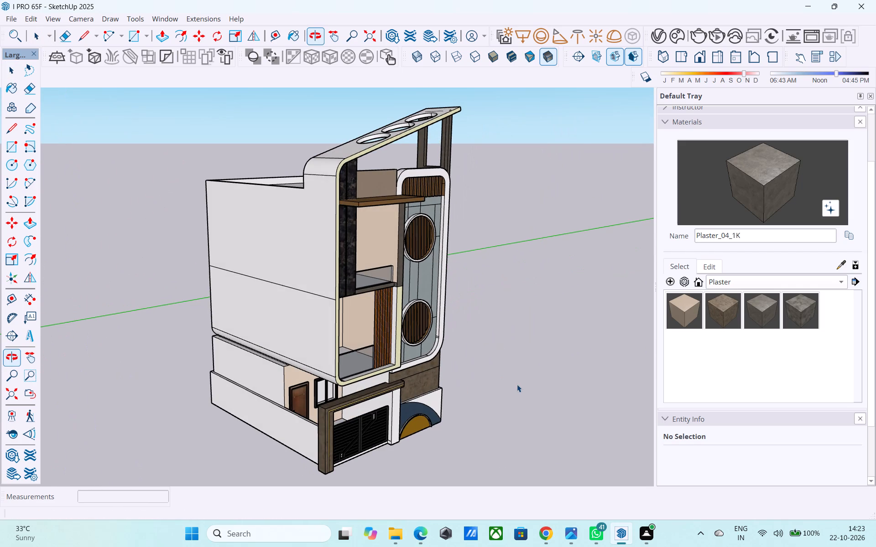
pyautogui.press('e')
pyautogui.click(311, 294)
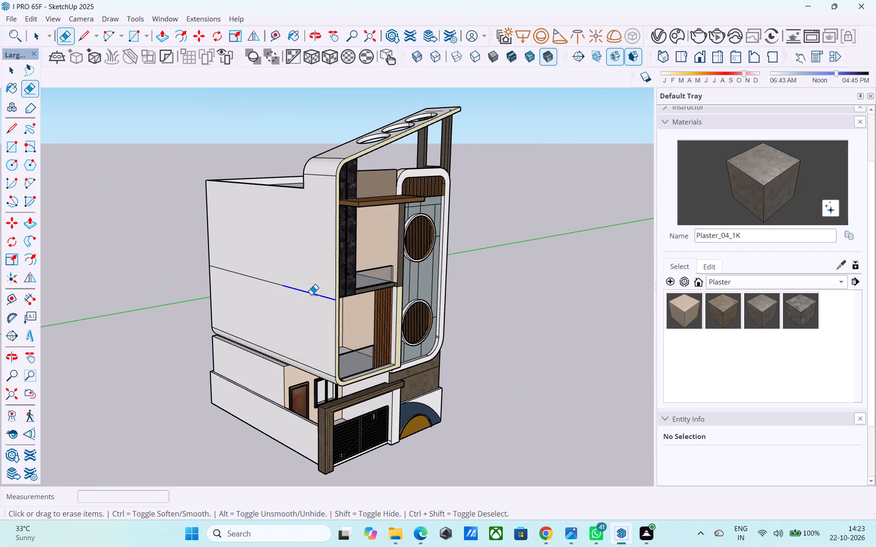
pyautogui.moveTo(272, 285); pyautogui.dragTo(274, 281)
pyautogui.moveTo(278, 287); pyautogui.dragTo(287, 285)
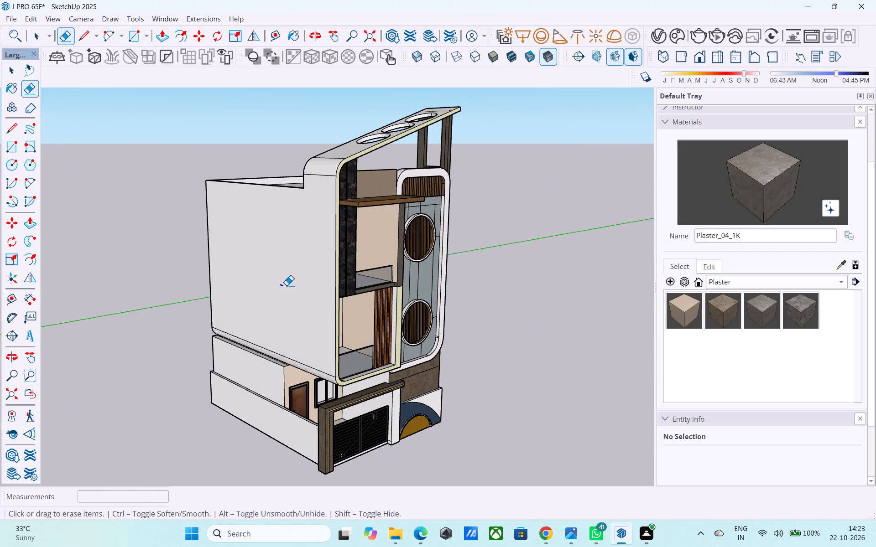
pyautogui.scroll(-4, 351, 330)
pyautogui.moveTo(386, 341); pyautogui.dragTo(299, 315, button='middle')
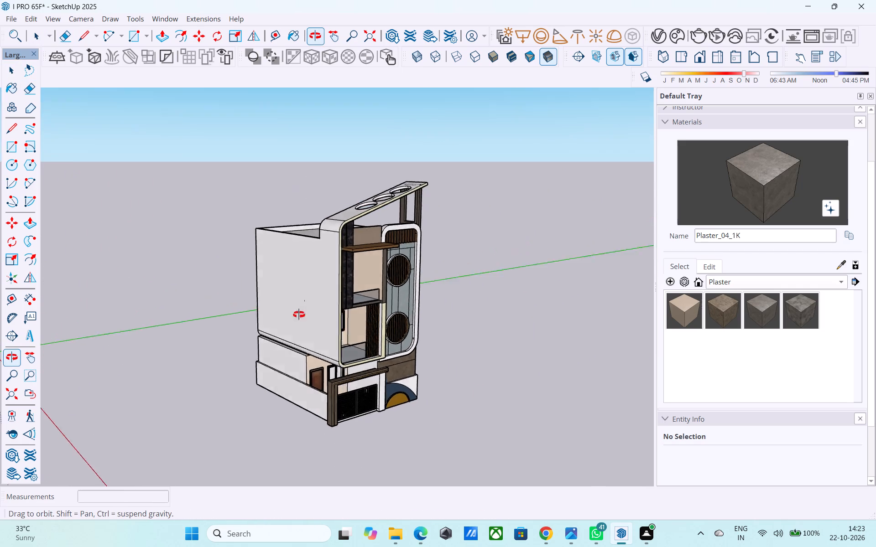
pyautogui.moveTo(299, 315); pyautogui.dragTo(395, 321, button='middle')
pyautogui.scroll(10, 351, 310)
pyautogui.moveTo(273, 296); pyautogui.dragTo(266, 293)
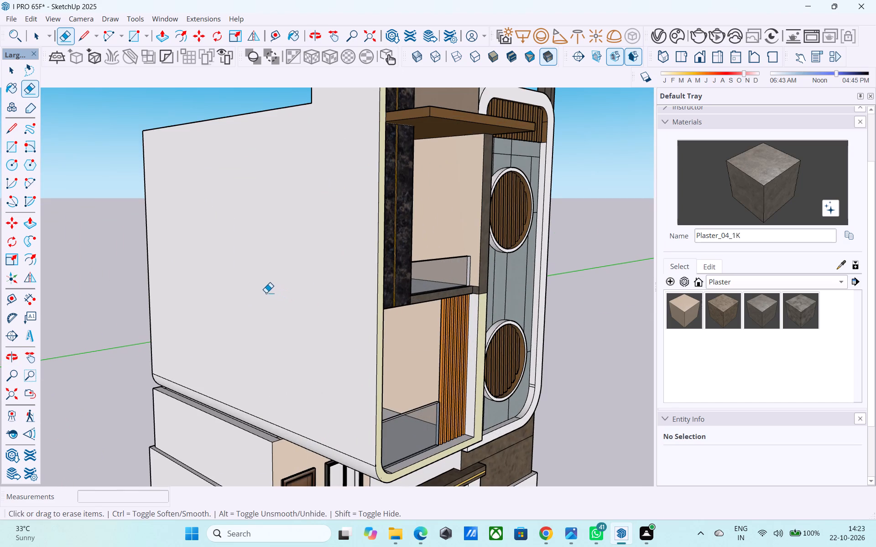
pyautogui.moveTo(266, 293); pyautogui.dragTo(264, 292)
pyautogui.scroll(-9, 290, 298)
pyautogui.press('space')
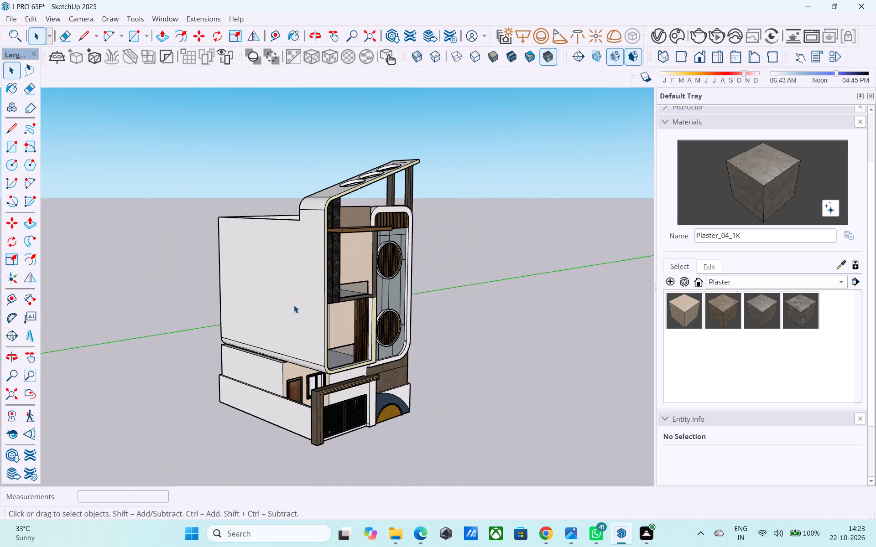
pyautogui.hotkey('ctrl', 's')
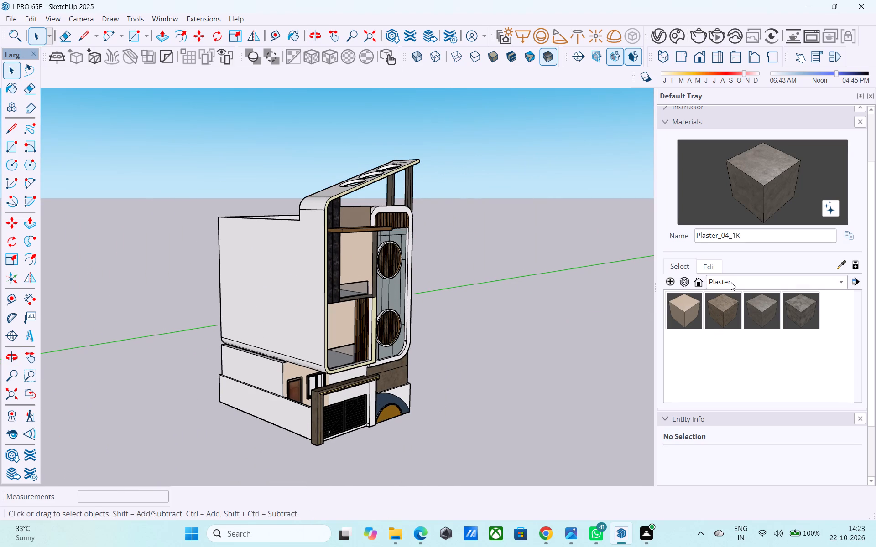
# Paint the upper side wall beside the balconies and its rounded bottom edge with the in-model material E01_Mint_Frost.
pyautogui.click(731, 282)
pyautogui.click(721, 189)
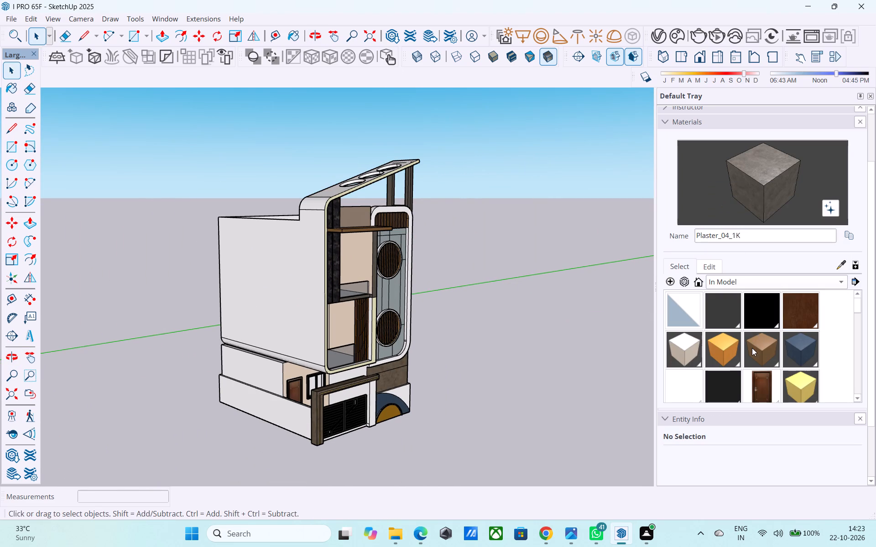
pyautogui.scroll(-4, 738, 348)
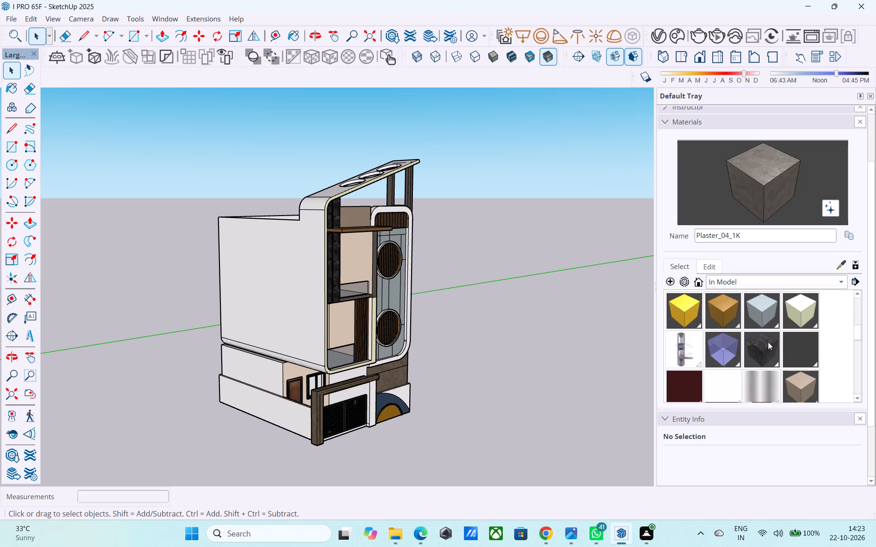
pyautogui.click(800, 319)
pyautogui.click(288, 307)
pyautogui.moveTo(351, 293); pyautogui.dragTo(339, 252, button='middle')
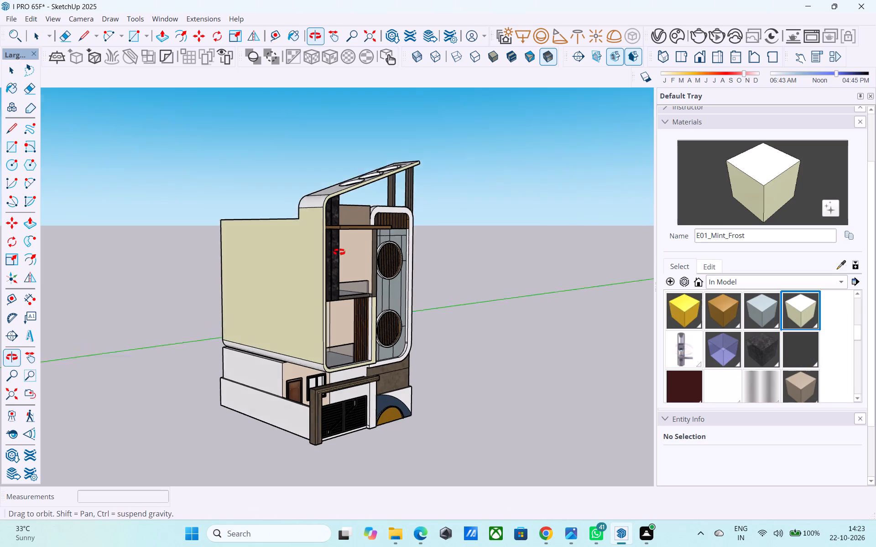
pyautogui.moveTo(339, 252); pyautogui.dragTo(337, 248, button='middle')
pyautogui.scroll(4, 288, 372)
pyautogui.moveTo(334, 345); pyautogui.dragTo(371, 356, button='middle')
pyautogui.scroll(3, 327, 360)
pyautogui.click(325, 358)
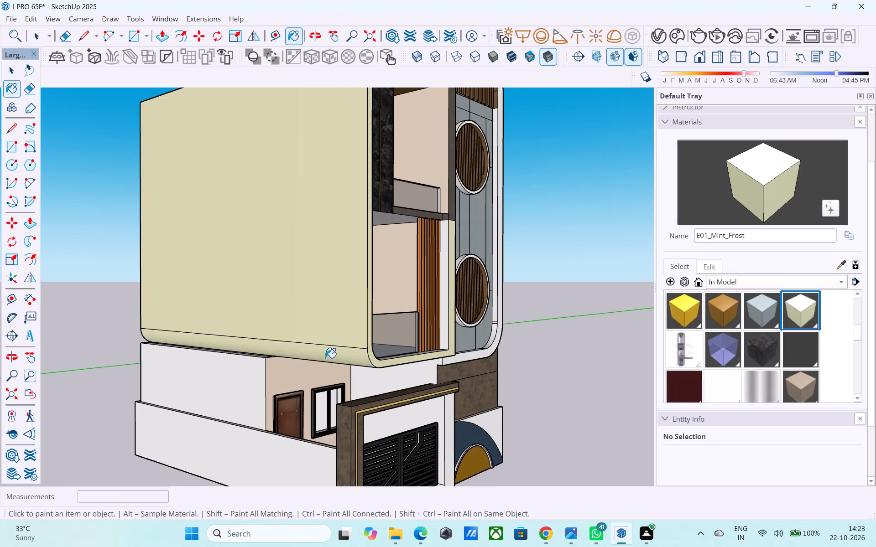
# Paint the rounded upper corner and the sloping roof slab with E01_Mint_Frost, and save the model.
pyautogui.scroll(-9, 326, 356)
pyautogui.moveTo(343, 377); pyautogui.dragTo(297, 447, button='middle')
pyautogui.scroll(4, 358, 283)
pyautogui.click(319, 212)
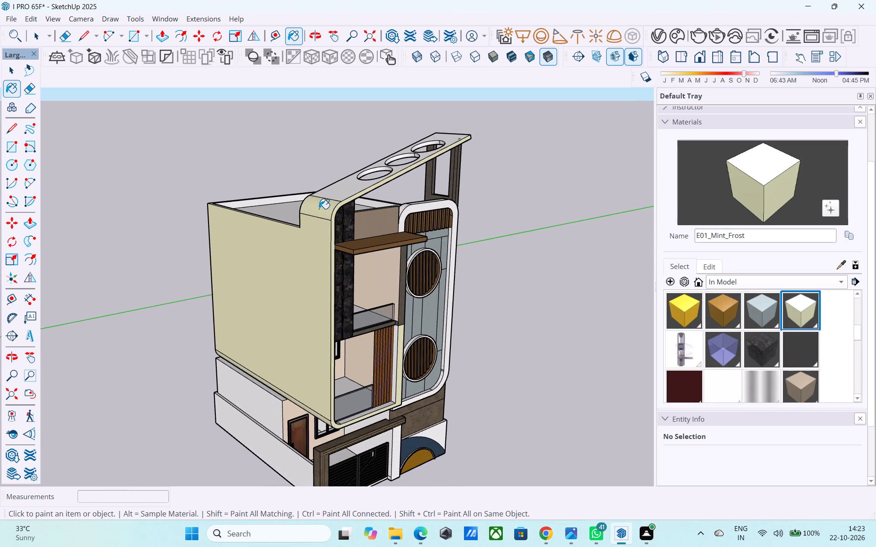
pyautogui.click(335, 195)
pyautogui.keyDown('shift'); pyautogui.moveTo(345, 203); pyautogui.dragTo(380, 293, button='middle'); pyautogui.keyUp('shift')
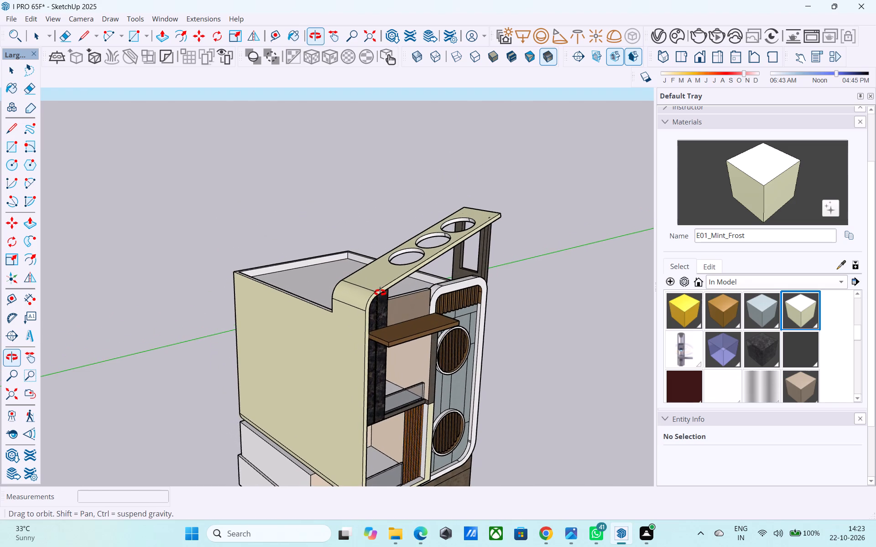
pyautogui.keyDown('shift'); pyautogui.moveTo(380, 293); pyautogui.dragTo(182, 261, button='middle'); pyautogui.keyUp('shift')
pyautogui.moveTo(414, 236); pyautogui.dragTo(271, 273, button='middle')
pyautogui.moveTo(408, 279); pyautogui.dragTo(401, 256, button='middle')
pyautogui.scroll(4, 402, 269)
pyautogui.keyDown('shift'); pyautogui.moveTo(445, 252); pyautogui.dragTo(422, 204, button='middle'); pyautogui.keyUp('shift')
pyautogui.click(528, 168)
pyautogui.scroll(-4, 470, 202)
pyautogui.moveTo(461, 233); pyautogui.dragTo(568, 330, button='middle')
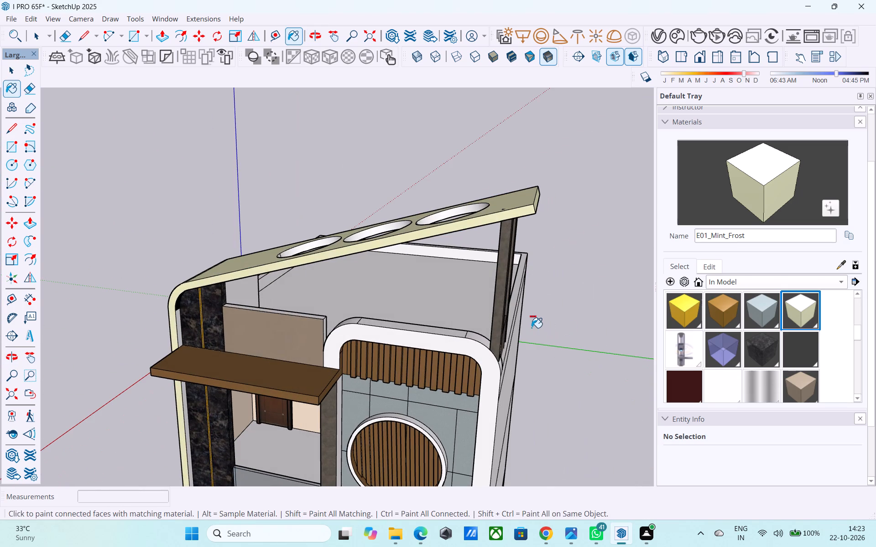
pyautogui.hotkey('ctrl', 's')
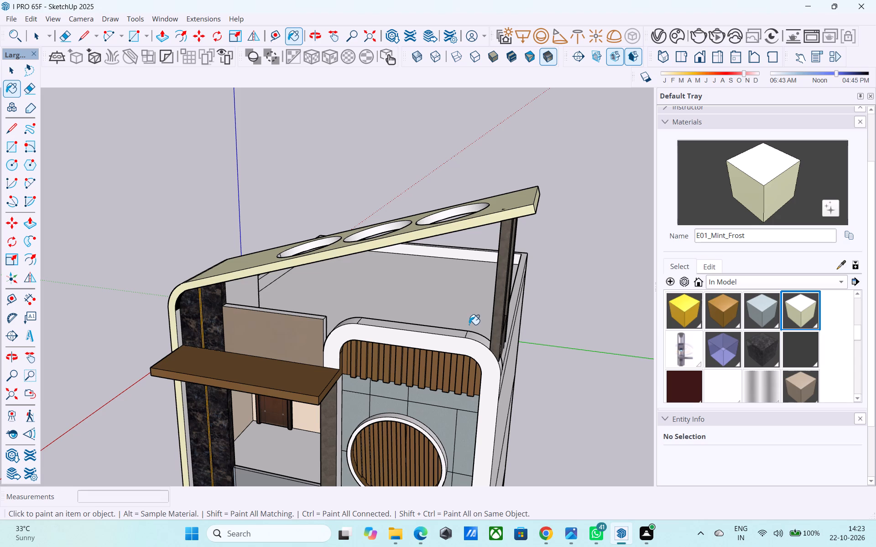
# Paint the inner faces of the three circular openings in the sloping roof slab with E01_Mint_Frost.
pyautogui.scroll(-3, 469, 325)
pyautogui.moveTo(473, 328); pyautogui.dragTo(474, 328, button='middle')
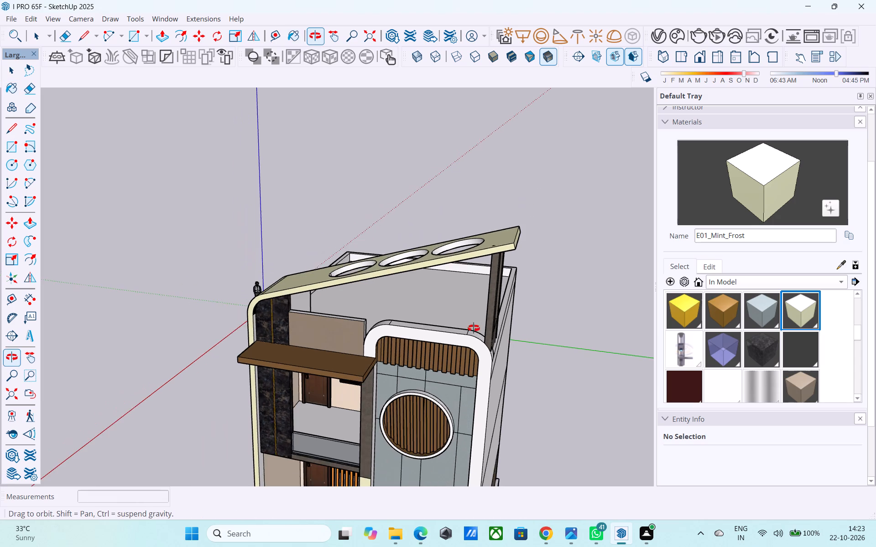
pyautogui.moveTo(474, 328); pyautogui.dragTo(504, 405, button='middle')
pyautogui.scroll(7, 416, 302)
pyautogui.click(356, 207)
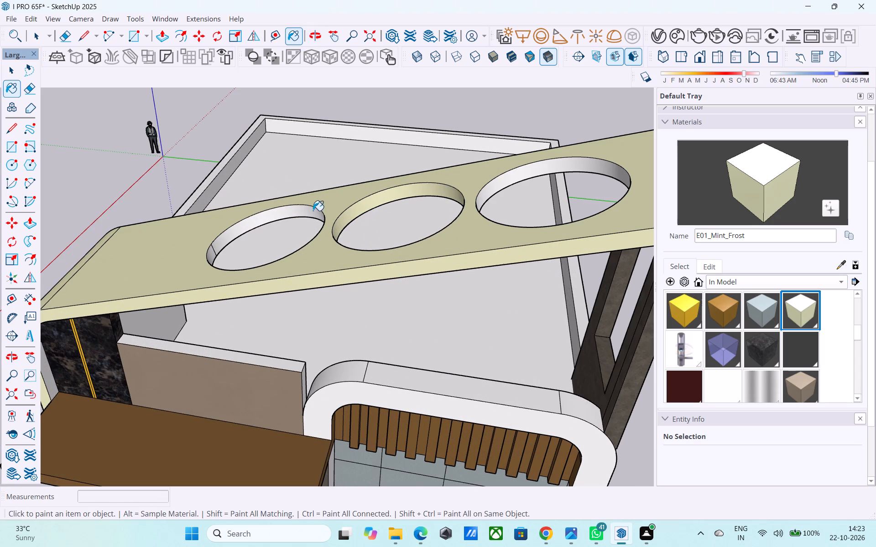
pyautogui.click(311, 209)
pyautogui.click(579, 162)
pyautogui.scroll(-4, 589, 169)
pyautogui.moveTo(569, 217); pyautogui.dragTo(839, 221, button='middle')
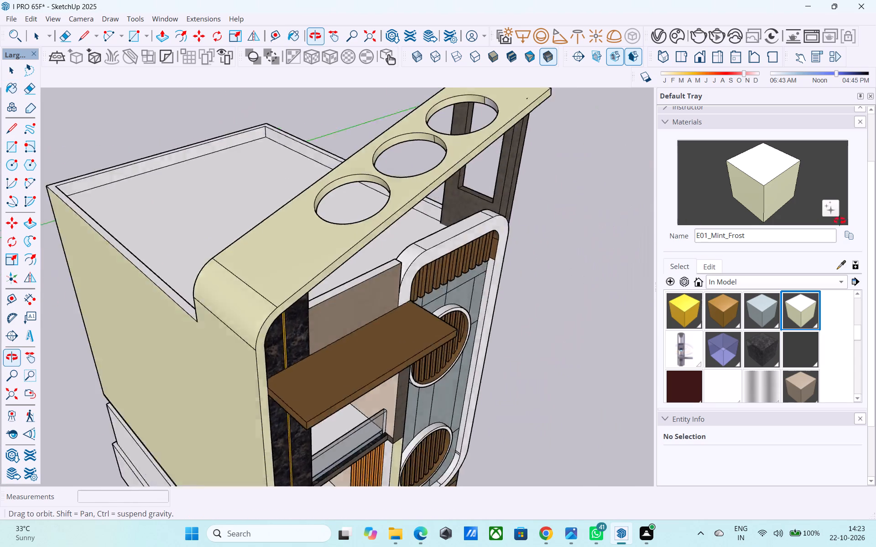
pyautogui.moveTo(839, 221); pyautogui.dragTo(746, 205, button='middle')
pyautogui.click(527, 127)
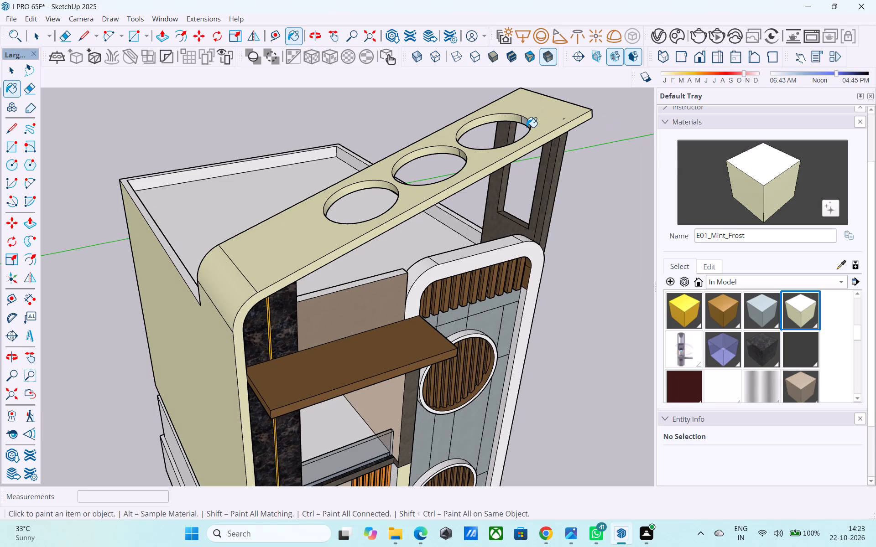
pyautogui.moveTo(544, 128); pyautogui.dragTo(633, 108, button='middle')
pyautogui.click(487, 113)
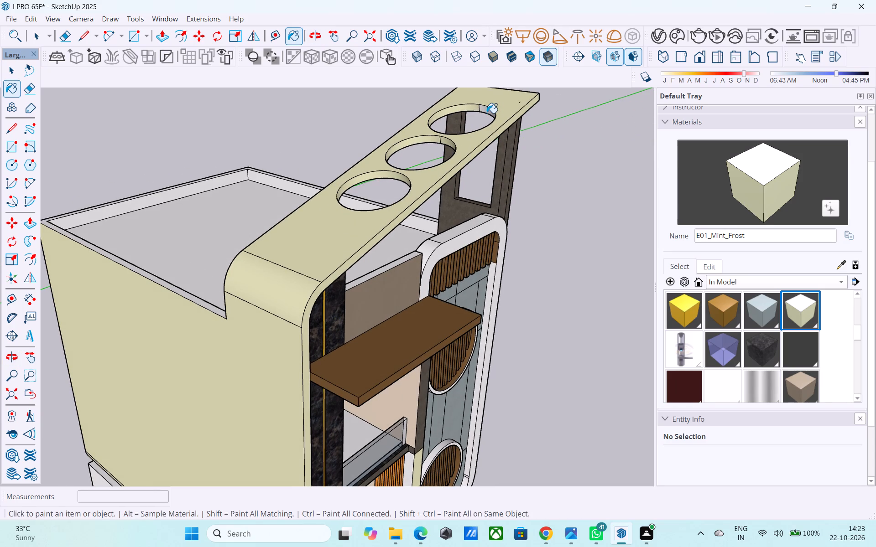
pyautogui.click(487, 113)
pyautogui.moveTo(488, 114); pyautogui.dragTo(488, 105, button='middle')
pyautogui.scroll(3, 485, 105)
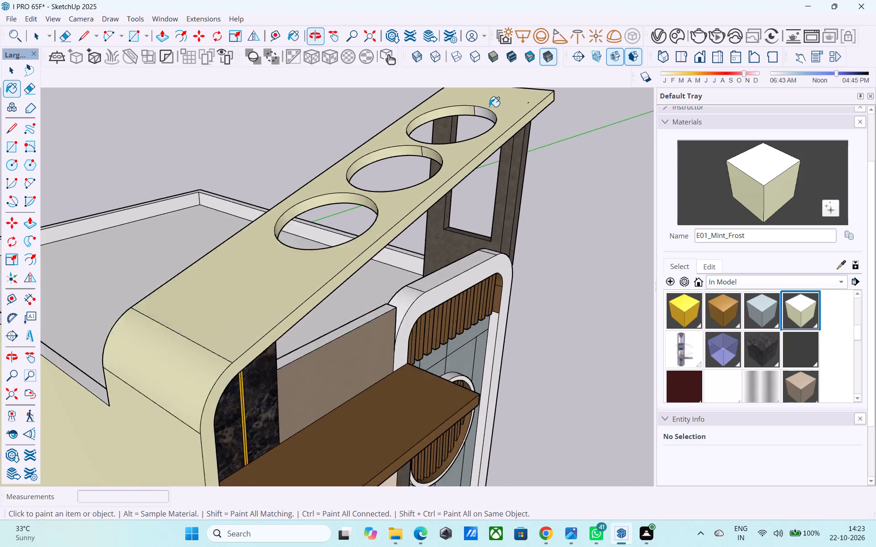
pyautogui.scroll(4, 489, 107)
pyautogui.click(486, 115)
# Review the painted roof slab and the building from above and from the opposite side, and save the model.
pyautogui.scroll(-7, 500, 128)
pyautogui.moveTo(521, 185); pyautogui.dragTo(305, 265, button='middle')
pyautogui.moveTo(745, 173); pyautogui.dragTo(464, 201, button='middle')
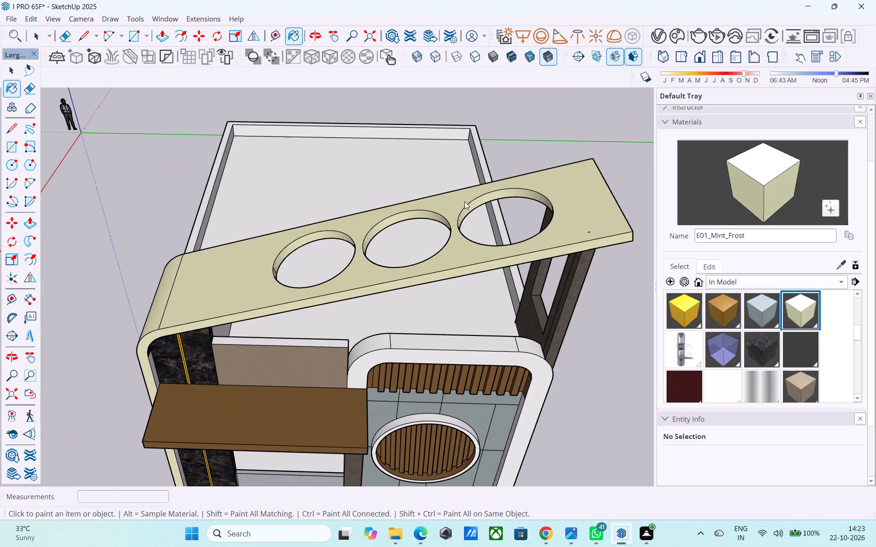
pyautogui.moveTo(464, 201); pyautogui.dragTo(401, 222, button='middle')
pyautogui.scroll(-3, 494, 178)
pyautogui.moveTo(598, 175); pyautogui.dragTo(337, 240, button='middle')
pyautogui.moveTo(476, 211); pyautogui.dragTo(329, 212, button='middle')
pyautogui.moveTo(357, 201); pyautogui.dragTo(492, 166, button='middle')
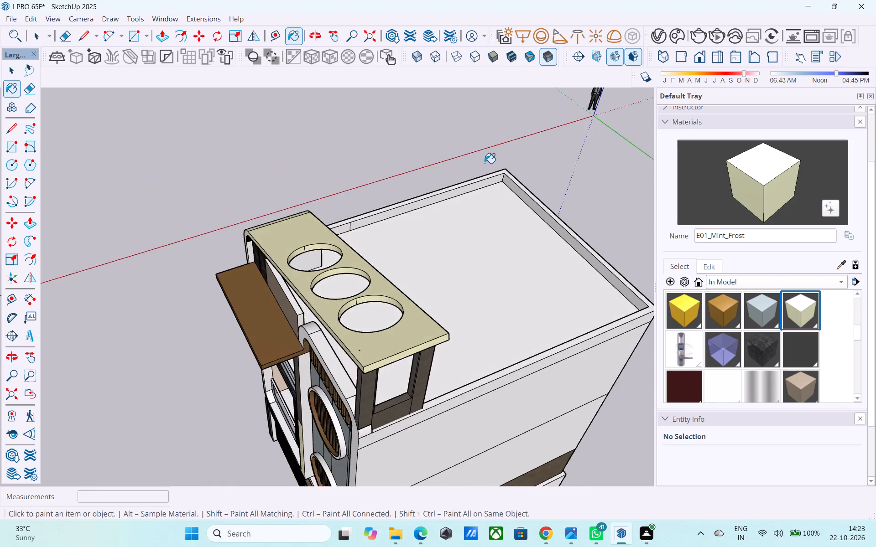
pyautogui.scroll(-5, 484, 164)
pyautogui.moveTo(482, 188); pyautogui.dragTo(489, 164, button='middle')
pyautogui.hotkey('ctrl', 's')
pyautogui.press('space')
pyautogui.scroll(-3, 494, 177)
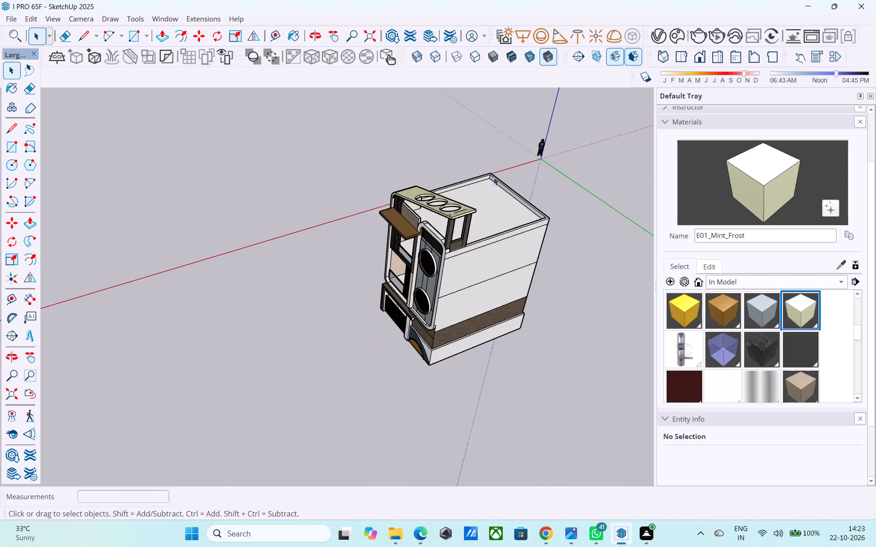
pyautogui.moveTo(494, 177); pyautogui.dragTo(542, 195, button='middle')
pyautogui.hotkey('ctrl', 's')
# Paint both sections of the opposite side wall, between the parapet band and the brown plaster band, with E01_Mint_Frost.
pyautogui.click(752, 202)
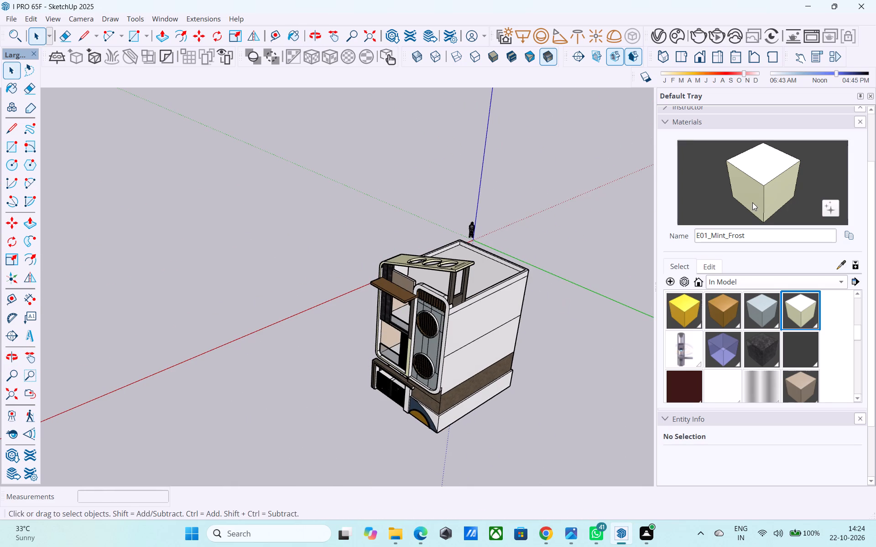
pyautogui.scroll(4, 536, 334)
pyautogui.click(443, 318)
pyautogui.click(440, 387)
pyautogui.moveTo(442, 374); pyautogui.dragTo(424, 358, button='middle')
pyautogui.scroll(3, 428, 355)
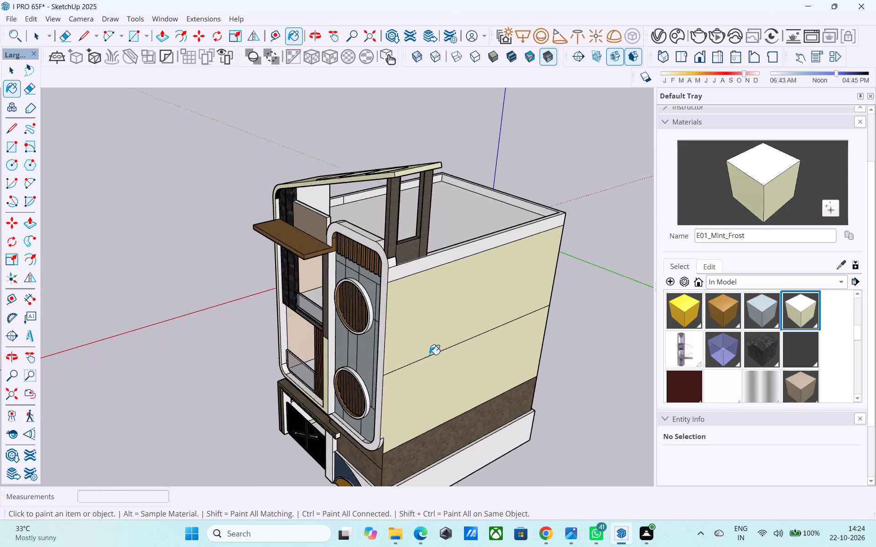
# Erase the dividing edge between the two mint-painted sections of that side wall.
pyautogui.scroll(1, 429, 355)
pyautogui.press('e')
pyautogui.moveTo(430, 349); pyautogui.dragTo(437, 359)
pyautogui.moveTo(435, 360); pyautogui.dragTo(415, 353, button='middle')
pyautogui.moveTo(486, 335); pyautogui.dragTo(491, 350)
pyautogui.moveTo(528, 337); pyautogui.dragTo(454, 318, button='middle')
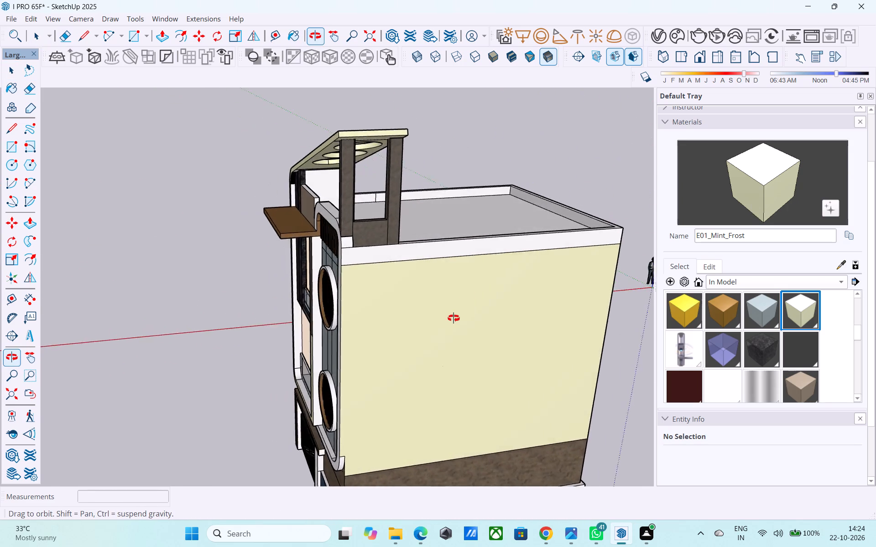
# Examine the painted building from the front and both sides, up close and from a distance.
pyautogui.moveTo(454, 318); pyautogui.dragTo(634, 238, button='middle')
pyautogui.moveTo(453, 329); pyautogui.dragTo(666, 289, button='middle')
pyautogui.scroll(1, 664, 290)
pyautogui.scroll(-4, 508, 330)
pyautogui.moveTo(499, 328); pyautogui.dragTo(482, 323, button='middle')
pyautogui.moveTo(523, 350); pyautogui.dragTo(517, 344, button='middle')
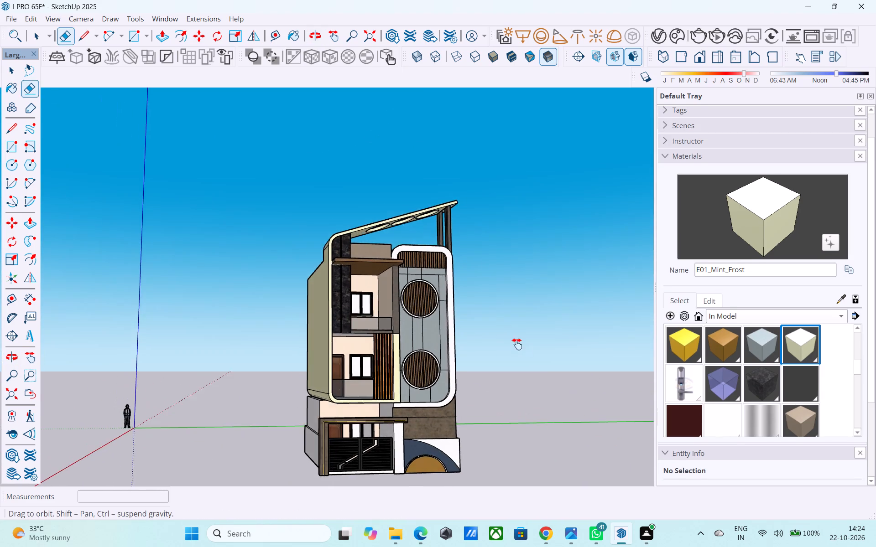
pyautogui.moveTo(517, 344); pyautogui.dragTo(507, 352, button='middle')
pyautogui.moveTo(456, 341); pyautogui.dragTo(390, 331, button='middle')
pyautogui.scroll(5, 484, 334)
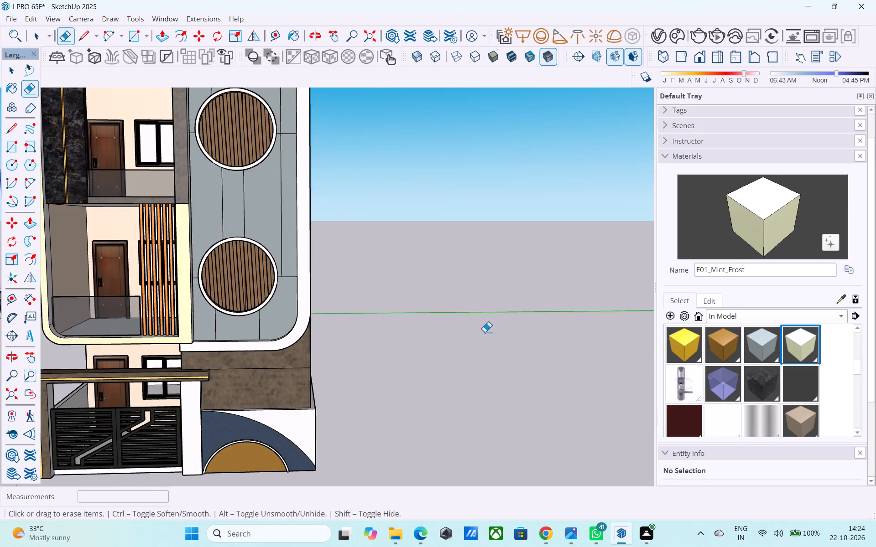
pyautogui.moveTo(485, 334); pyautogui.dragTo(658, 307, button='middle')
pyautogui.scroll(-4, 524, 308)
pyautogui.moveTo(543, 315); pyautogui.dragTo(517, 352, button='middle')
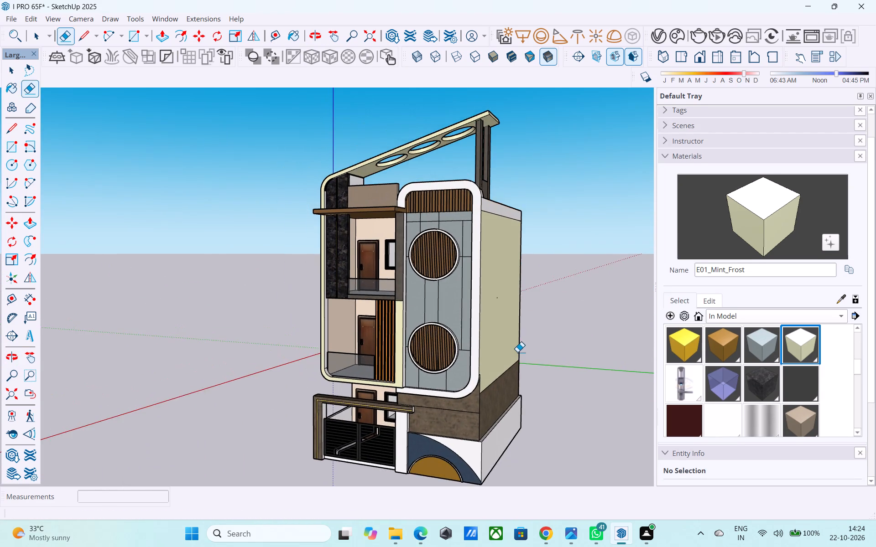
pyautogui.moveTo(521, 363); pyautogui.dragTo(610, 320, button='middle')
pyautogui.keyDown('shift'); pyautogui.moveTo(500, 349); pyautogui.dragTo(599, 361, button='middle'); pyautogui.keyUp('shift')
pyautogui.keyDown('shift'); pyautogui.moveTo(532, 368); pyautogui.dragTo(525, 366, button='middle'); pyautogui.keyUp('shift')
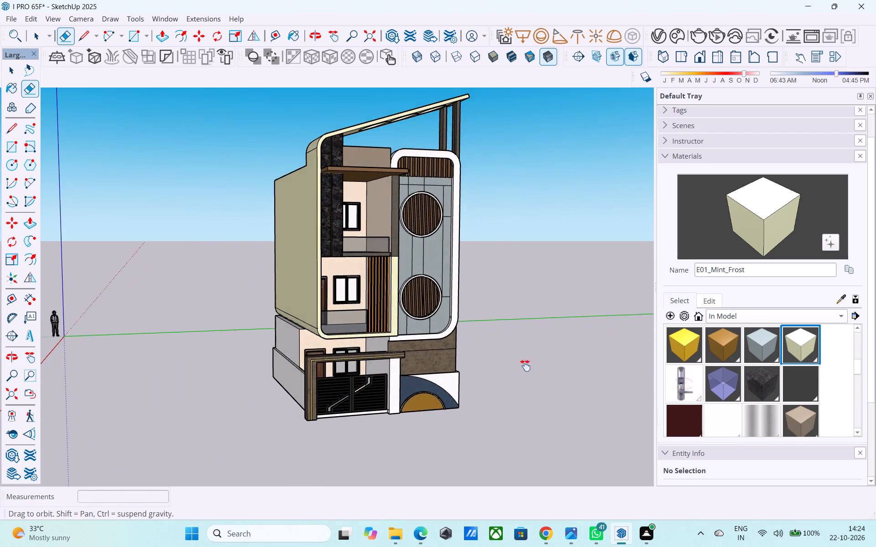
pyautogui.keyDown('shift'); pyautogui.moveTo(525, 366); pyautogui.dragTo(520, 351, button='middle'); pyautogui.keyUp('shift')
pyautogui.scroll(4, 514, 346)
pyautogui.scroll(-4, 518, 353)
pyautogui.keyDown('shift'); pyautogui.moveTo(518, 354); pyautogui.dragTo(507, 392, button='middle'); pyautogui.keyUp('shift')
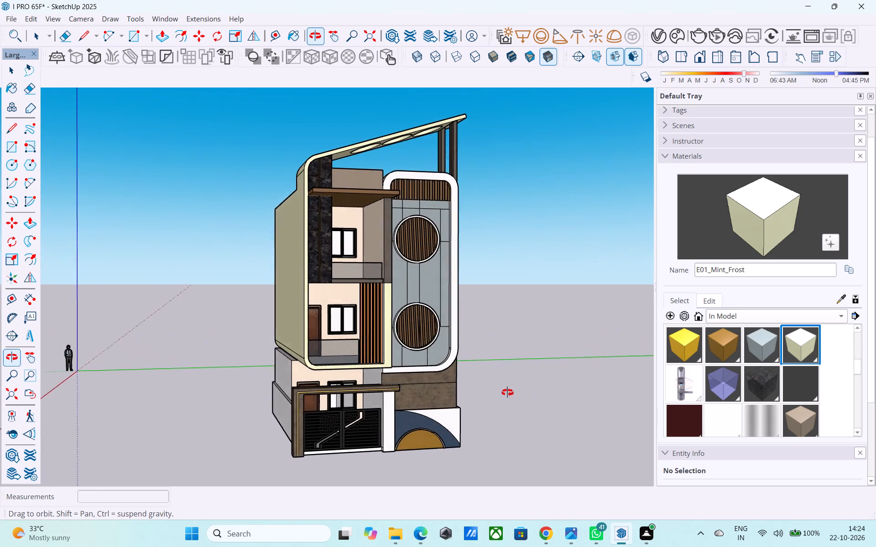
pyautogui.keyDown('shift'); pyautogui.moveTo(507, 392); pyautogui.dragTo(496, 395, button='middle'); pyautogui.keyUp('shift')
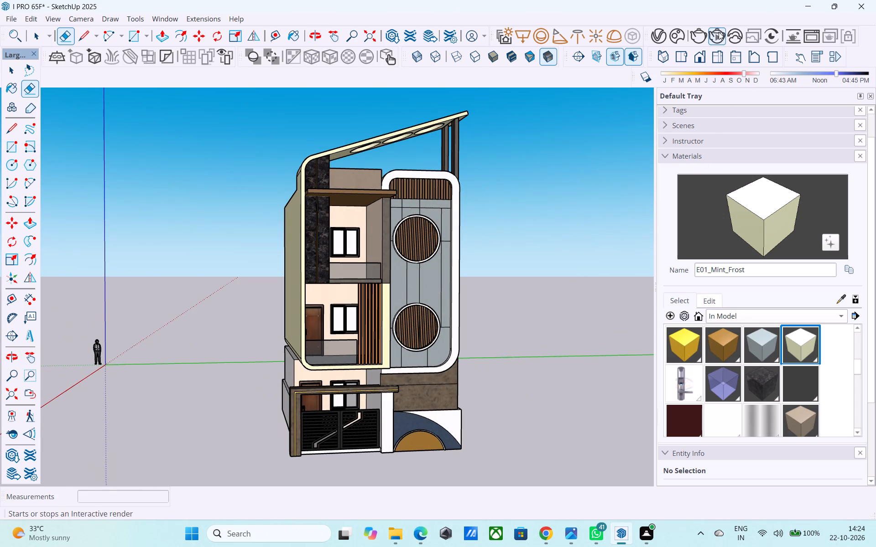
# Render the current front view of the building with V-Ray.
pyautogui.click(693, 28)
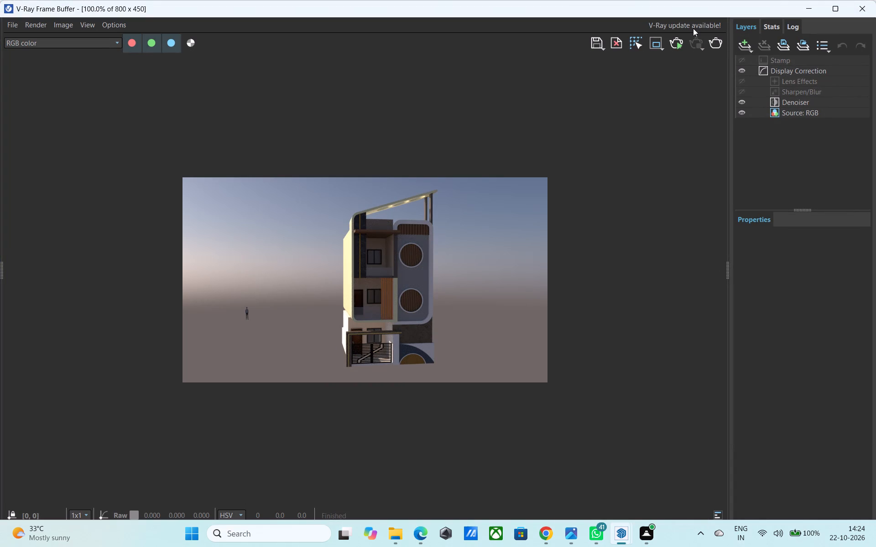
# Set the model's sun to a mid-morning time of day and a mid-year date.
pyautogui.click(856, 1)
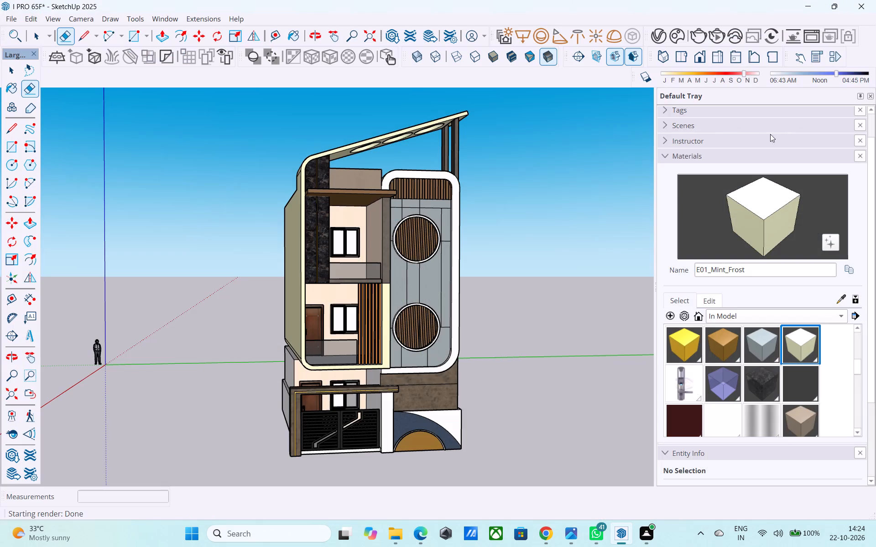
pyautogui.click(800, 70)
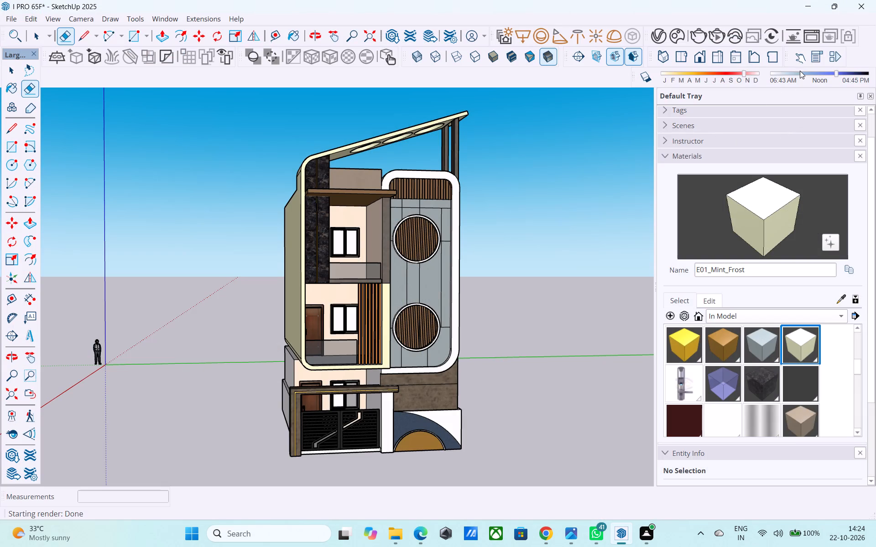
pyautogui.click(800, 71)
pyautogui.click(796, 72)
pyautogui.click(710, 72)
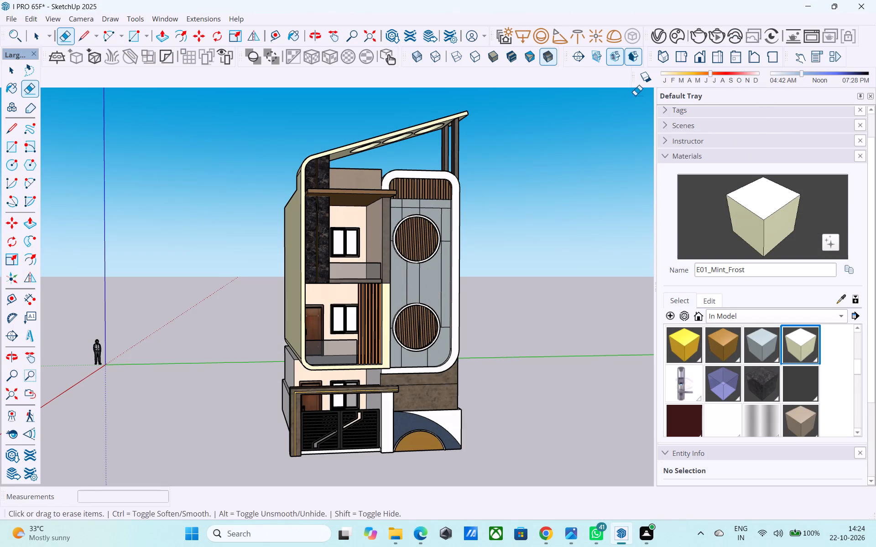
# Render the front view with V-Ray under the new sun settings and inspect the image at 200%.
pyautogui.click(694, 28)
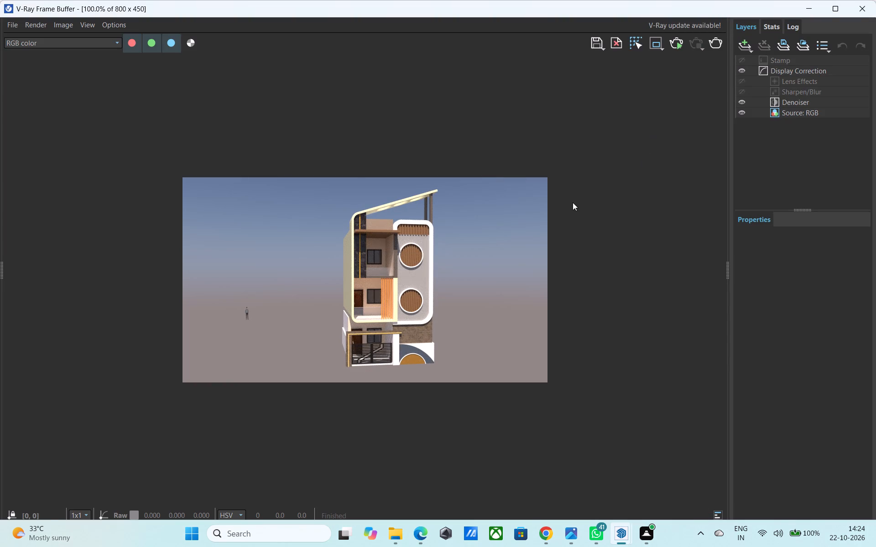
pyautogui.scroll(2, 412, 239)
pyautogui.scroll(-1, 412, 239)
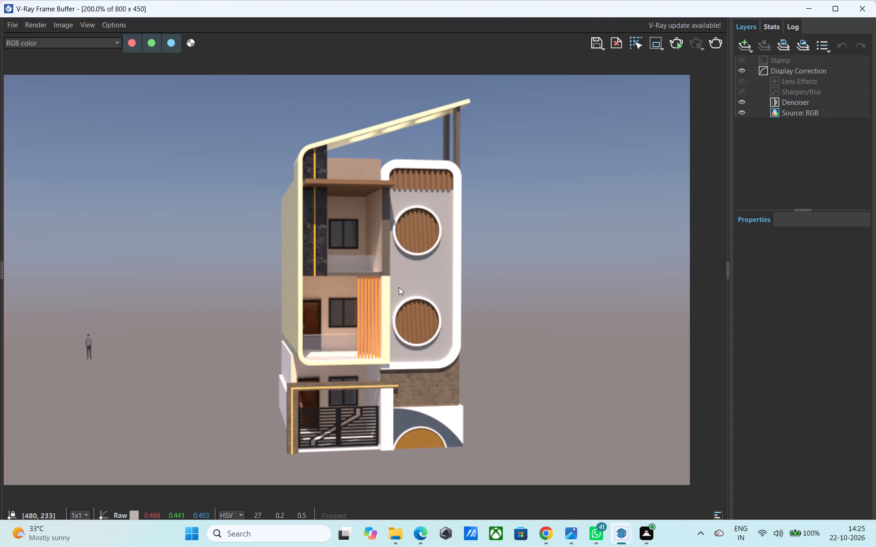
pyautogui.click(855, 3)
# Save the model, with the building viewed from the front.
pyautogui.moveTo(495, 191); pyautogui.dragTo(396, 196, button='middle')
pyautogui.scroll(-3, 396, 189)
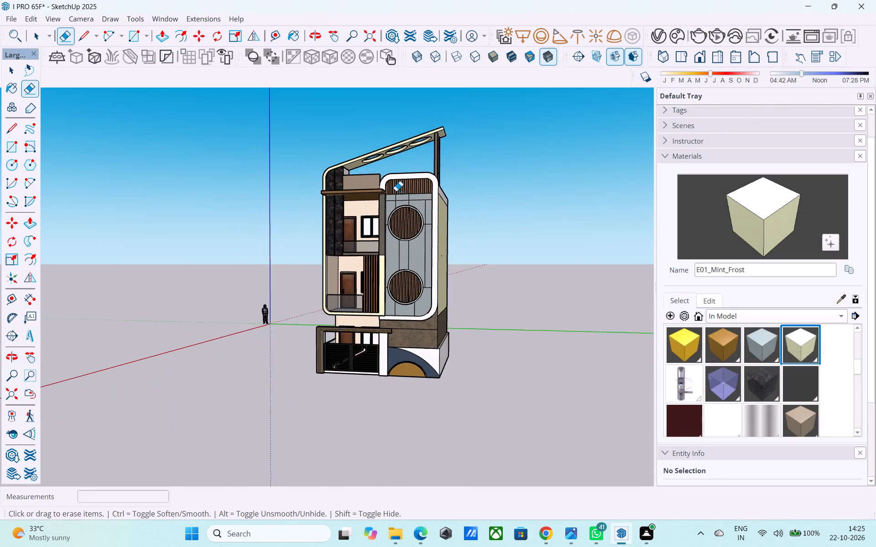
pyautogui.scroll(-2, 396, 191)
pyautogui.moveTo(396, 191); pyautogui.dragTo(358, 196, button='middle')
pyautogui.moveTo(360, 196); pyautogui.dragTo(434, 201, button='middle')
pyautogui.hotkey('ctrl', 's')
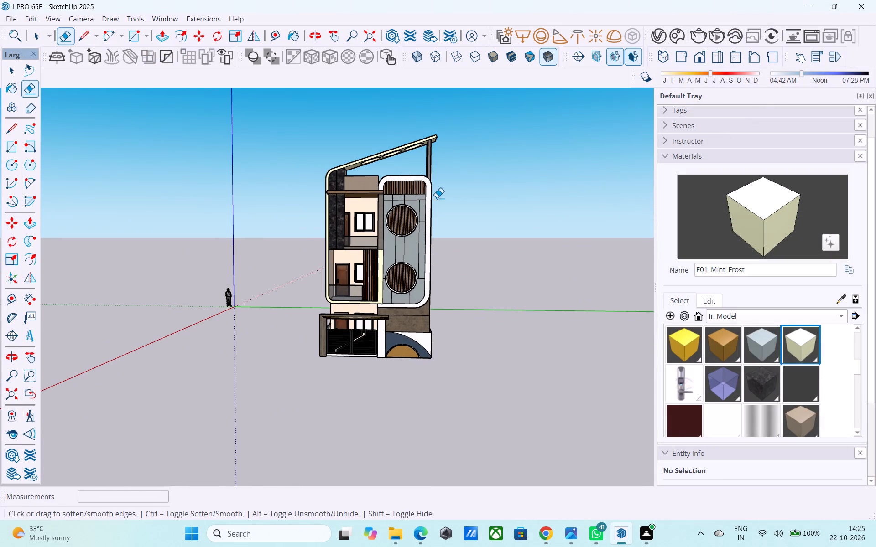
pyautogui.press('space')
pyautogui.moveTo(433, 198); pyautogui.dragTo(566, 192, button='middle')
pyautogui.moveTo(424, 218); pyautogui.dragTo(344, 236, button='middle')
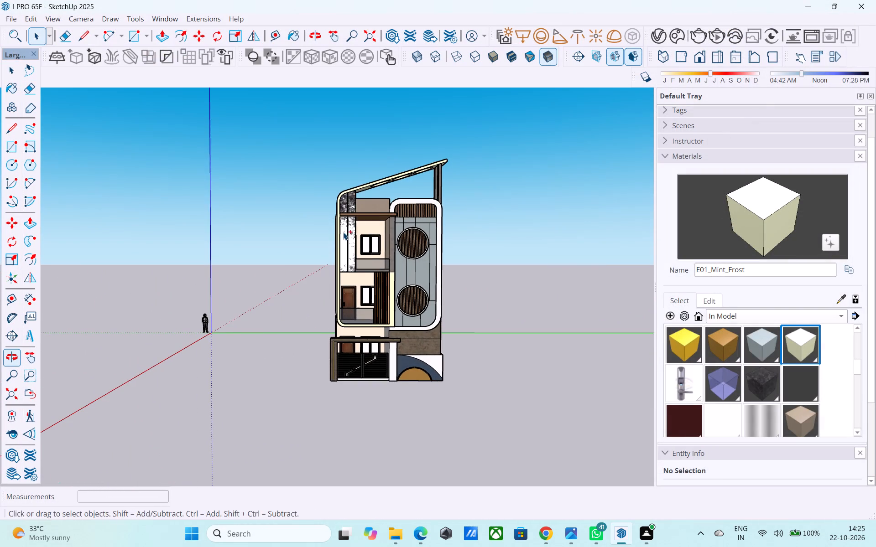
pyautogui.hotkey('ctrl', 's')
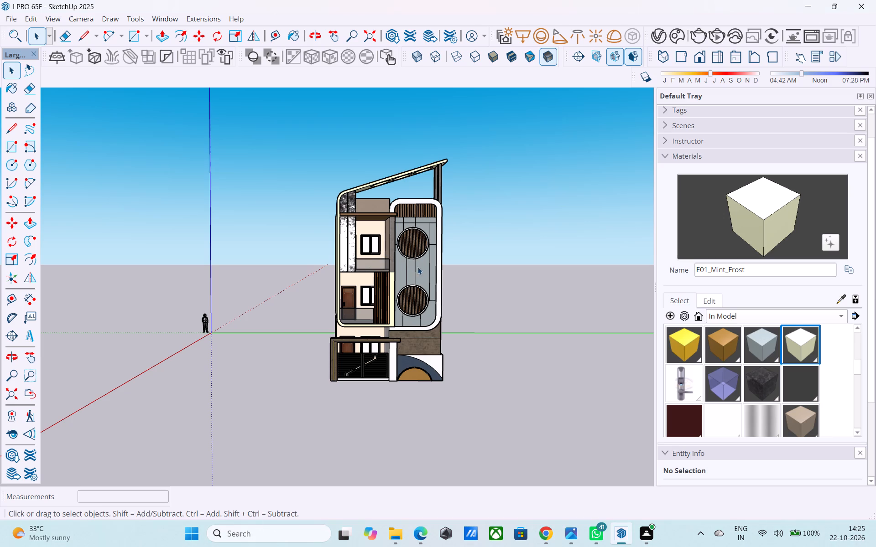
# Examine the building from the front and from the mint-painted side beside the gate.
pyautogui.scroll(-1, 431, 267)
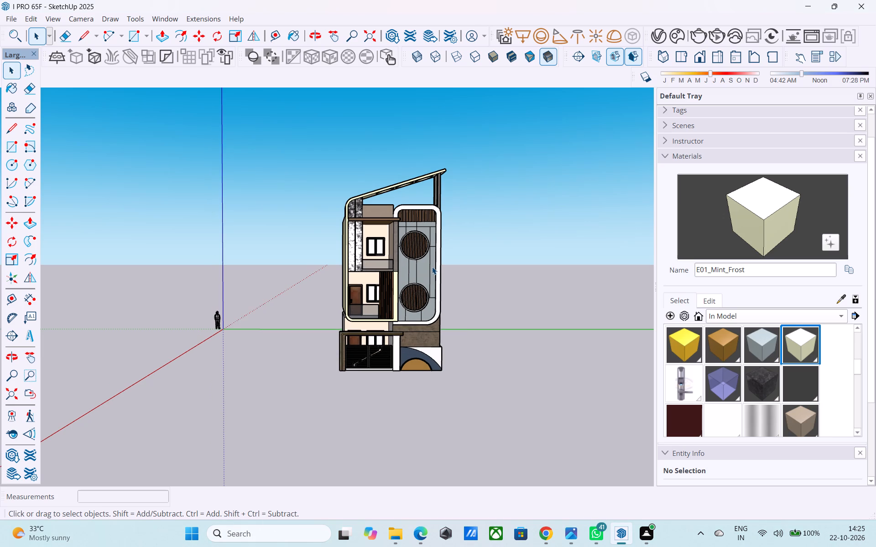
pyautogui.scroll(-3, 432, 267)
pyautogui.moveTo(432, 267); pyautogui.dragTo(384, 273, button='middle')
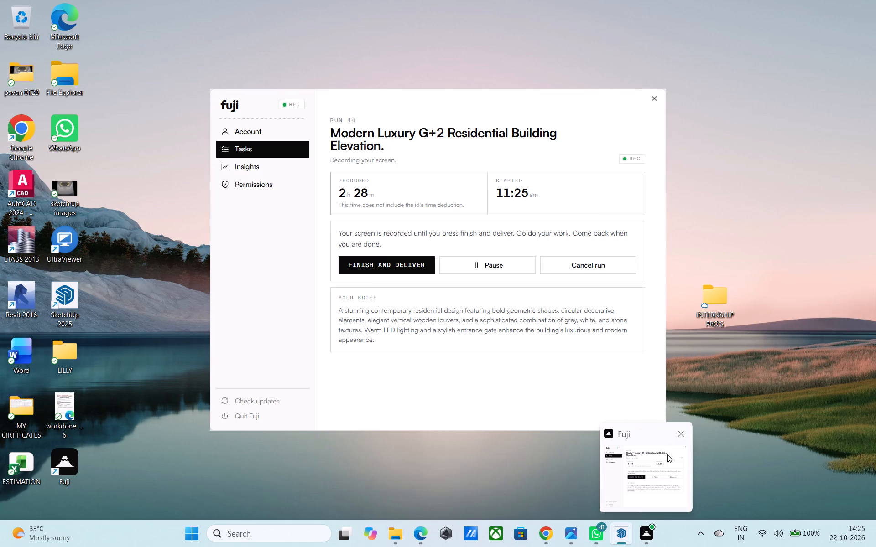
pyautogui.moveTo(428, 328); pyautogui.dragTo(449, 314, button='middle')
pyautogui.scroll(5, 448, 284)
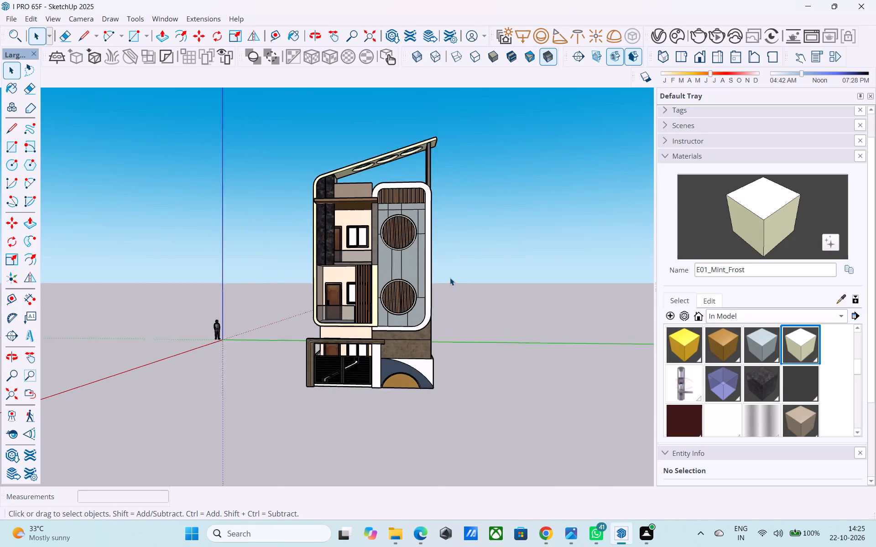
pyautogui.scroll(1, 450, 278)
pyautogui.moveTo(455, 286); pyautogui.dragTo(654, 273, button='middle')
pyautogui.moveTo(551, 281); pyautogui.dragTo(584, 277, button='middle')
pyautogui.moveTo(415, 299); pyautogui.dragTo(464, 282, button='middle')
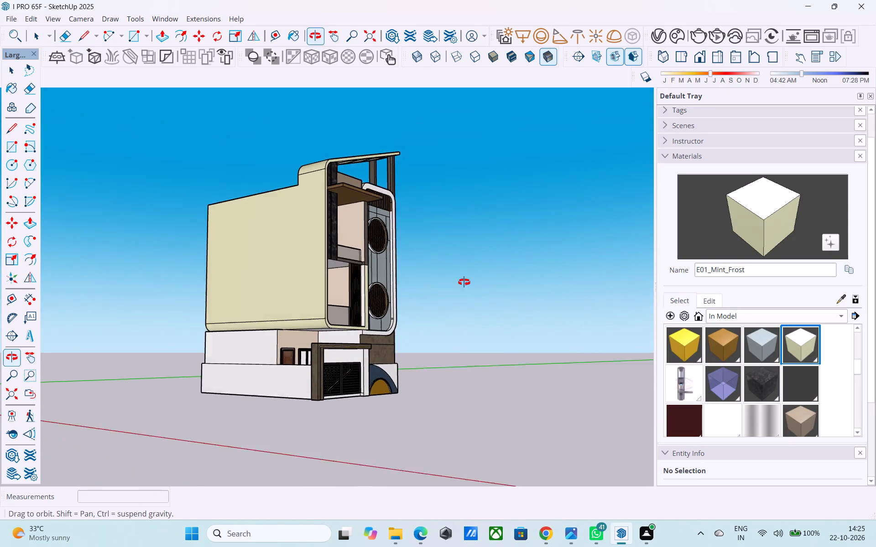
pyautogui.moveTo(464, 282); pyautogui.dragTo(464, 282, button='middle')
# Offset the outer face of the white compound wall on the gate's side of the building 1' inward.
pyautogui.scroll(-3, 464, 282)
pyautogui.moveTo(464, 282); pyautogui.dragTo(417, 360, button='middle')
pyautogui.scroll(3, 341, 370)
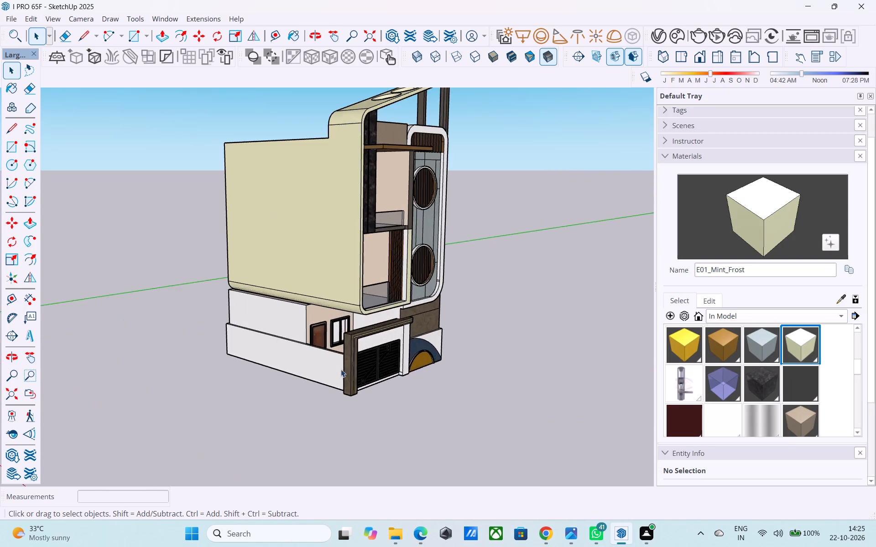
pyautogui.scroll(6, 341, 369)
pyautogui.moveTo(304, 359); pyautogui.dragTo(437, 349, button='middle')
pyautogui.scroll(-4, 481, 341)
pyautogui.scroll(5, 362, 360)
pyautogui.click(348, 355)
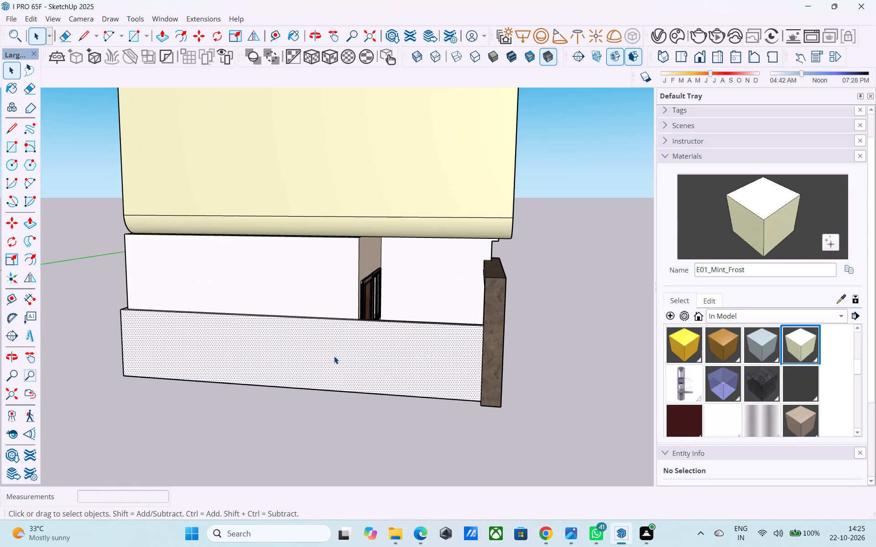
pyautogui.press('f')
pyautogui.click(314, 353)
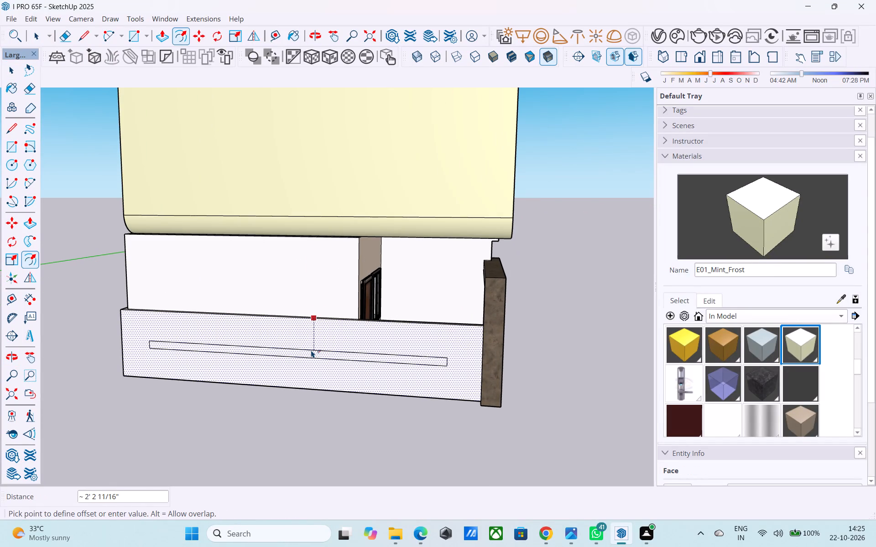
pyautogui.write("1'")
pyautogui.press('Return')
pyautogui.press('space')
# Push/Pull the border around that side compound wall's inner panel outward by 6".
pyautogui.click(311, 349)
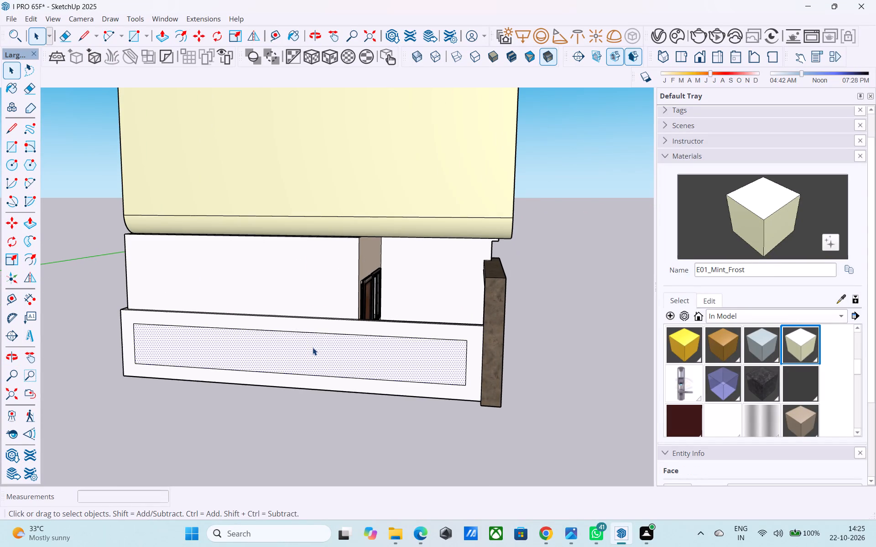
pyautogui.click(312, 328)
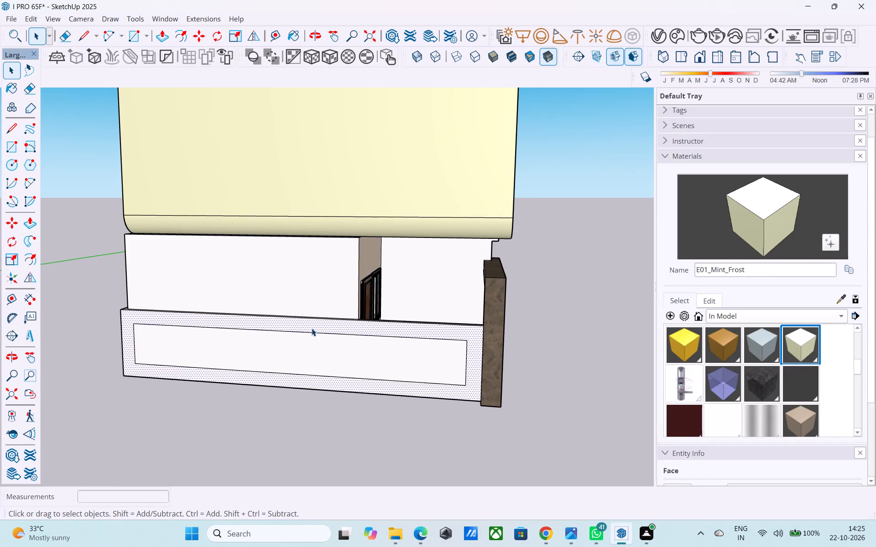
pyautogui.press('p')
pyautogui.click(312, 328)
pyautogui.write('6"')
pyautogui.press('Return')
pyautogui.press('space')
# Offset the outer face of the rear compound wall 1' inward.
pyautogui.moveTo(362, 342); pyautogui.dragTo(270, 339, button='middle')
pyautogui.scroll(-3, 270, 339)
pyautogui.moveTo(277, 343); pyautogui.dragTo(463, 355, button='middle')
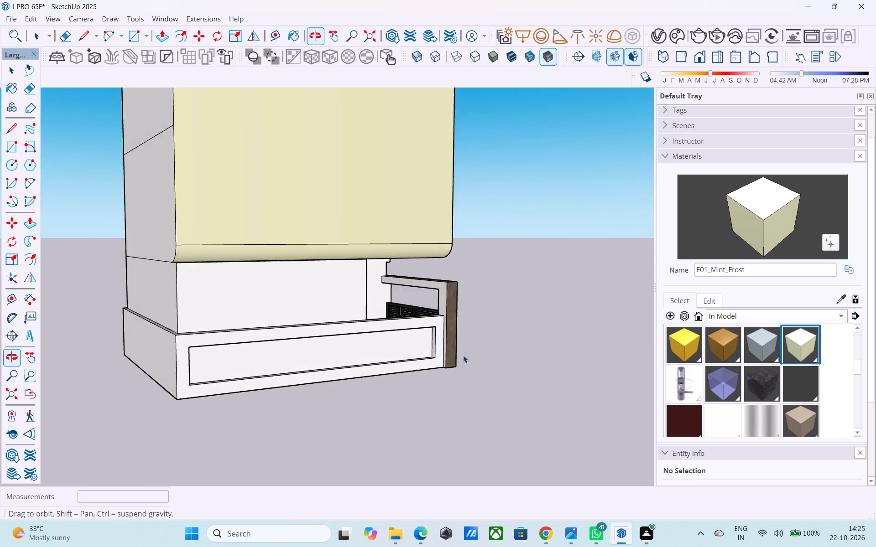
pyautogui.moveTo(463, 355); pyautogui.dragTo(551, 334, button='middle')
pyautogui.moveTo(266, 360); pyautogui.dragTo(479, 354, button='middle')
pyautogui.scroll(2, 309, 380)
pyautogui.click(312, 372)
pyautogui.press('f')
pyautogui.click(313, 372)
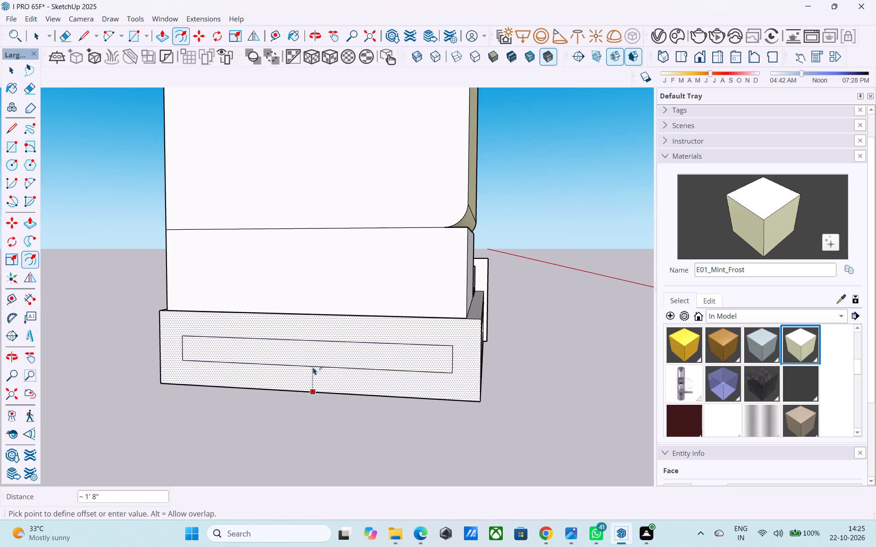
pyautogui.write("1'")
pyautogui.press('Return')
pyautogui.press('space')
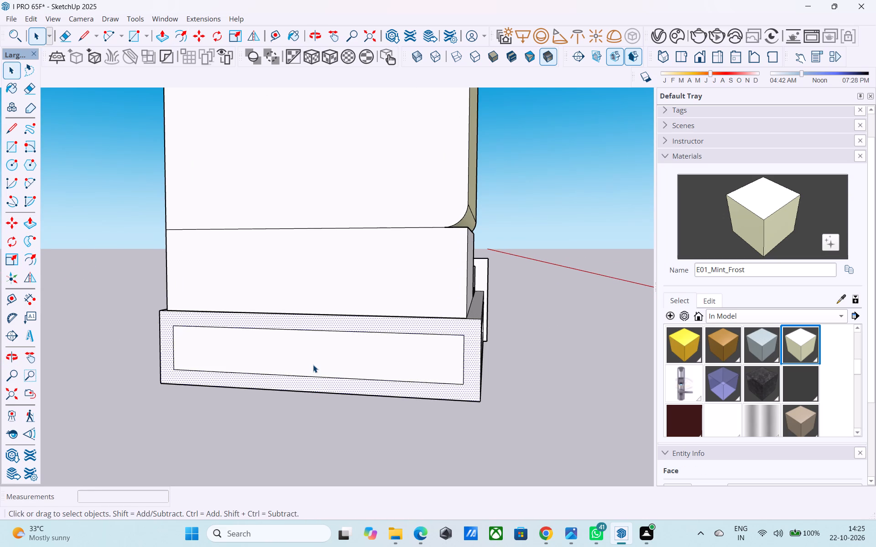
# Push/Pull the border around the rear compound wall's inner panel outward by 1".
pyautogui.click(313, 365)
pyautogui.click(324, 325)
pyautogui.press('p')
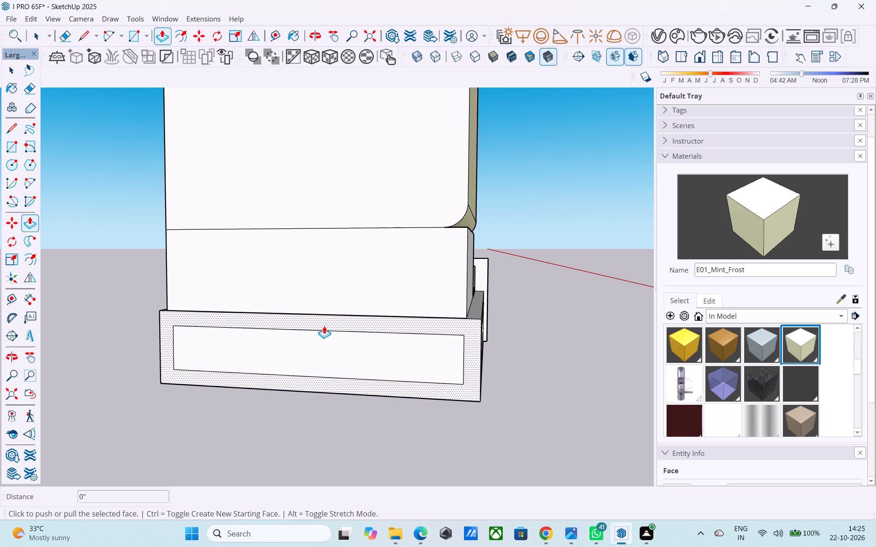
pyautogui.click(324, 325)
pyautogui.write('1"')
pyautogui.press('Return')
pyautogui.press('space')
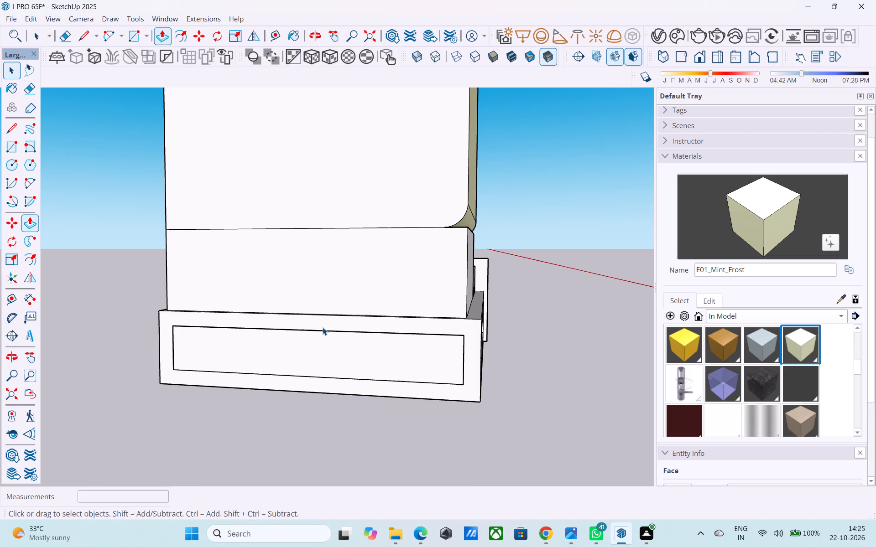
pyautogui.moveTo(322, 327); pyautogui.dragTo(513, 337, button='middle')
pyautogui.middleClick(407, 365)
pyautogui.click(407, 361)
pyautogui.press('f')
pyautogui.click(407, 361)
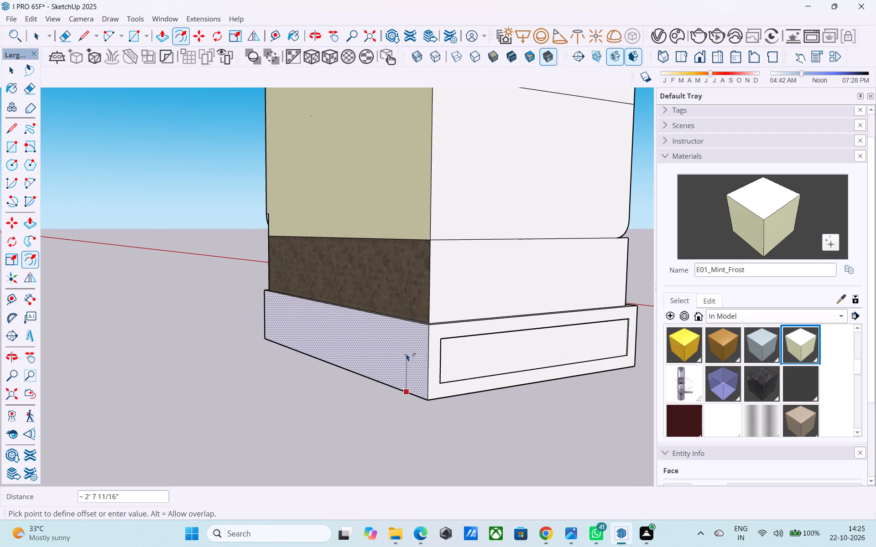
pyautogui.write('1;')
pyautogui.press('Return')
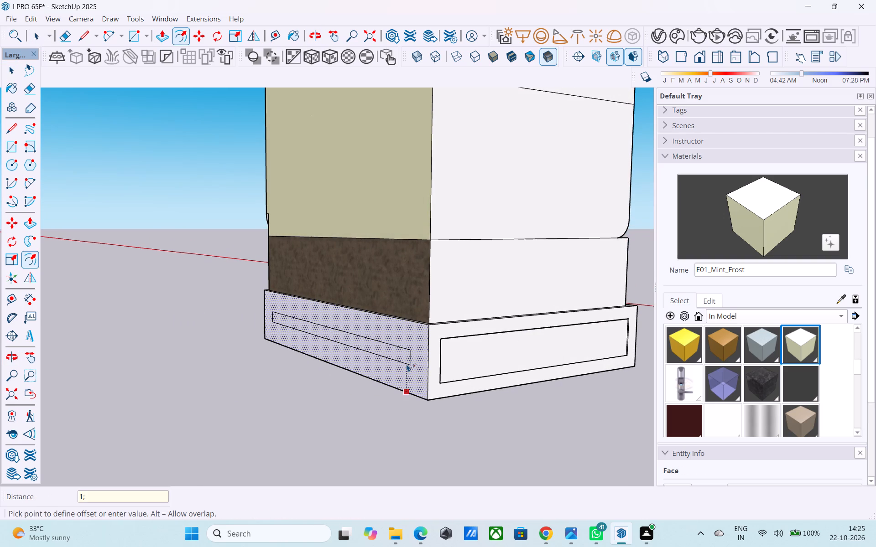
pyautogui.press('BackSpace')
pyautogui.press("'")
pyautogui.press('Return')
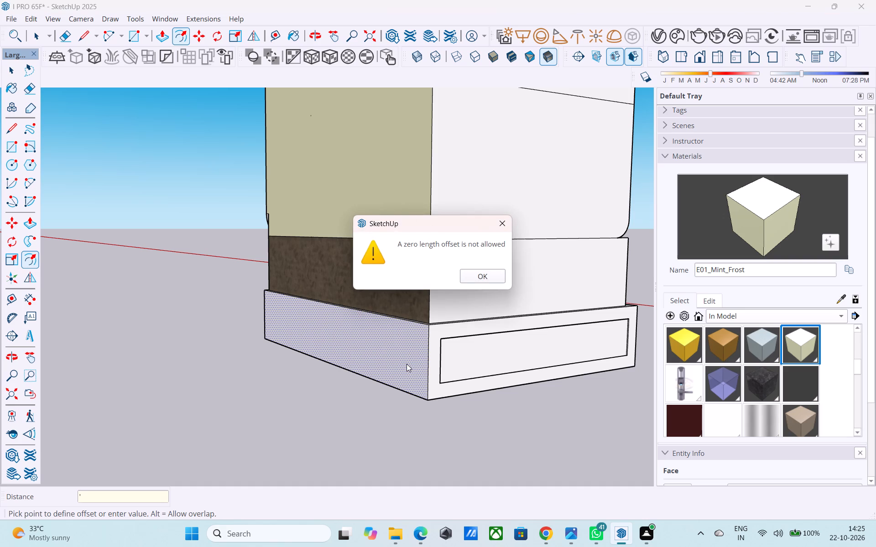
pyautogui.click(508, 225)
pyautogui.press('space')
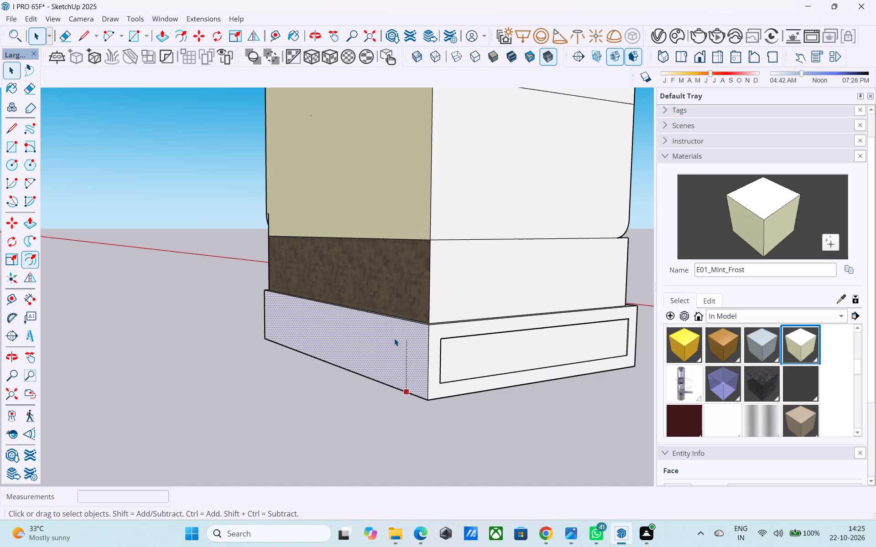
# Offset the outer face of the side compound wall below the brown plaster band 1' inward.
pyautogui.click(394, 338)
pyautogui.press('f')
pyautogui.click(392, 344)
pyautogui.write("1'")
pyautogui.press('Return')
pyautogui.press('space')
# Push/Pull the border around the panel on the compound wall below the brown plaster band outward by 4".
pyautogui.click(388, 341)
pyautogui.click(392, 318)
pyautogui.click(392, 323)
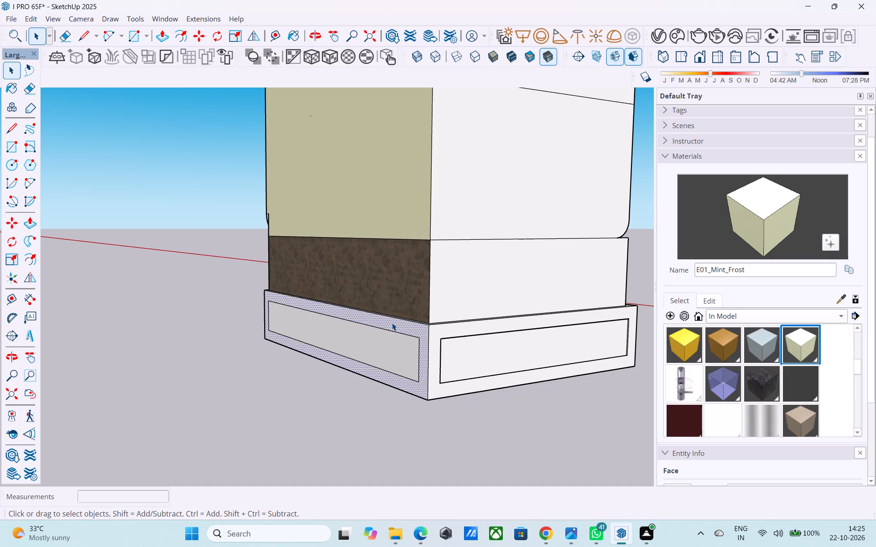
pyautogui.press('p')
pyautogui.click(392, 323)
pyautogui.write("4'")
pyautogui.press('Return')
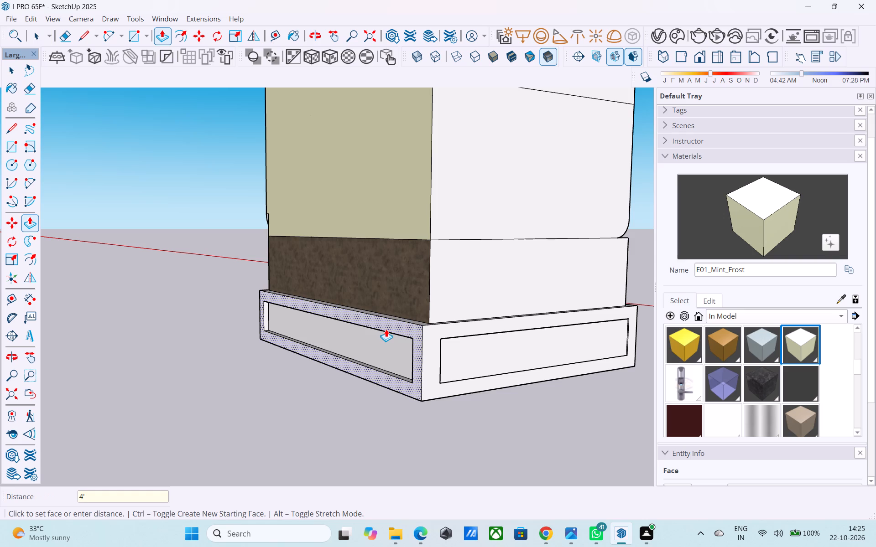
pyautogui.press('4')
pyautogui.hotkey('shift', '"')
pyautogui.press('Return')
pyautogui.press('space')
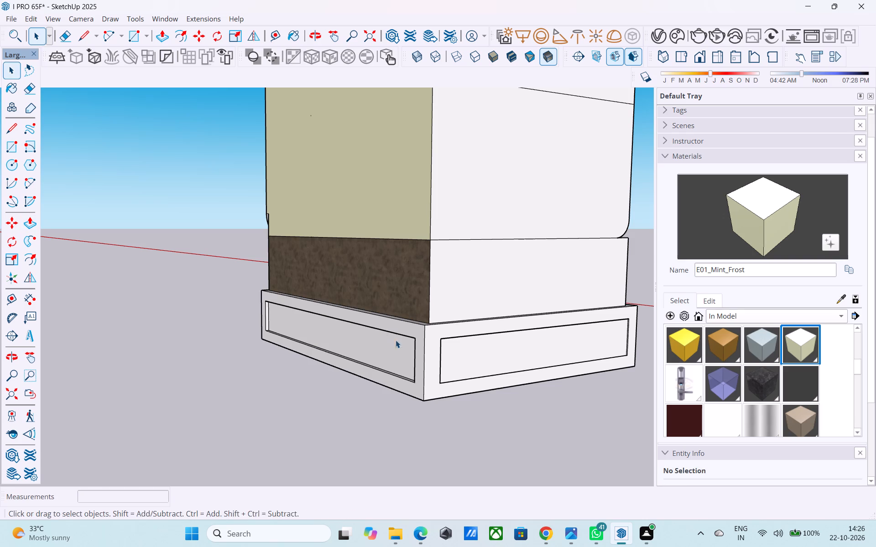
# Save the model with the framed compound wall panels.
pyautogui.middleClick(418, 347)
pyautogui.hotkey('ctrl', 's')
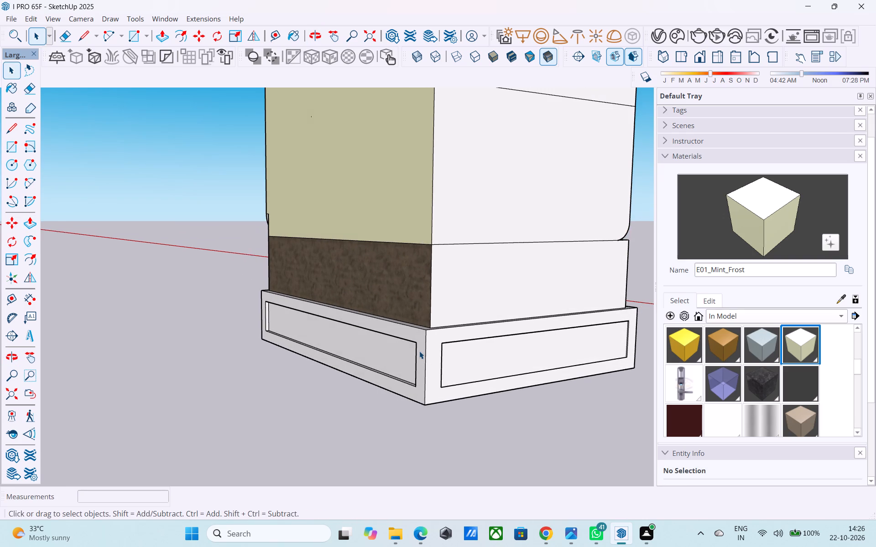
# Examine the framed compound wall panels from both sides, the rear and the front of the building.
pyautogui.moveTo(419, 352); pyautogui.dragTo(477, 347, button='middle')
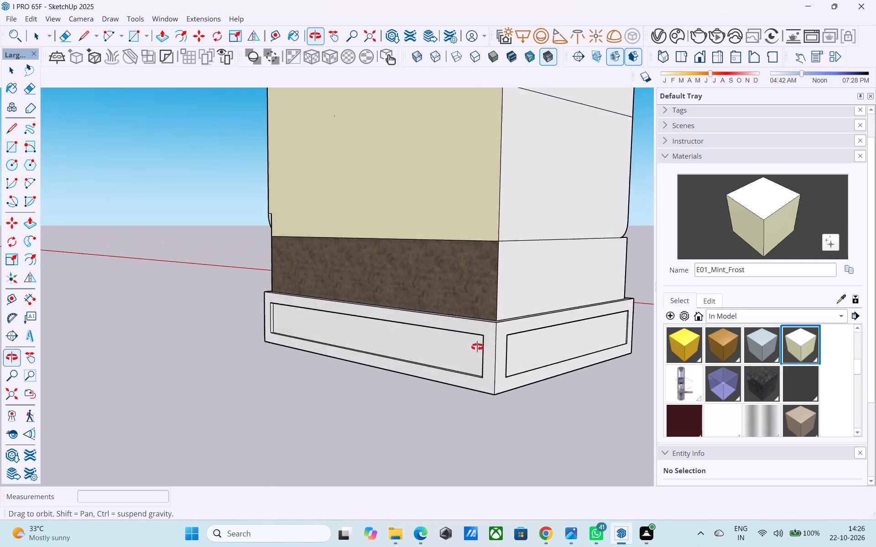
pyautogui.moveTo(477, 347); pyautogui.dragTo(479, 346, button='middle')
pyautogui.moveTo(392, 369); pyautogui.dragTo(555, 345, button='middle')
pyautogui.moveTo(376, 362); pyautogui.dragTo(564, 362, button='middle')
pyautogui.moveTo(381, 372); pyautogui.dragTo(593, 379, button='middle')
pyautogui.moveTo(278, 372); pyautogui.dragTo(576, 372, button='middle')
pyautogui.moveTo(327, 374); pyautogui.dragTo(526, 367, button='middle')
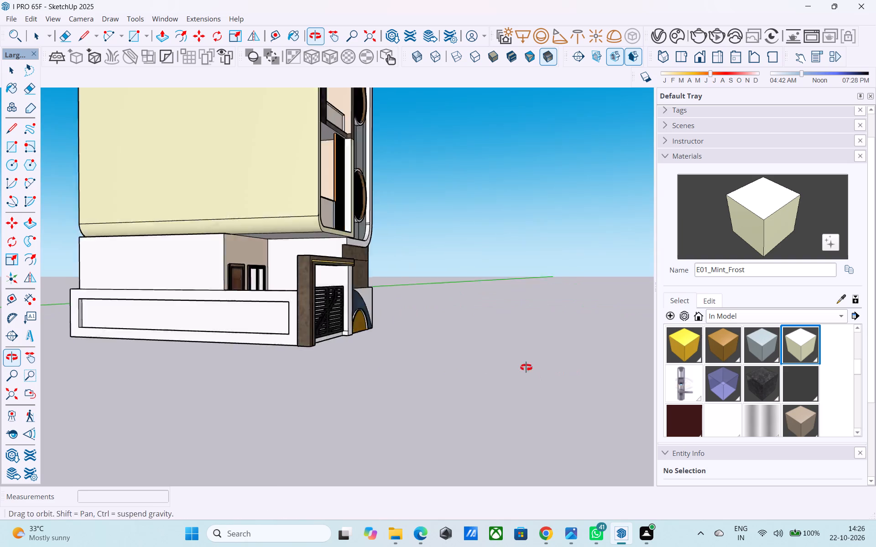
pyautogui.moveTo(526, 367); pyautogui.dragTo(560, 367, button='middle')
pyautogui.moveTo(599, 372); pyautogui.dragTo(656, 371, button='middle')
pyautogui.moveTo(470, 353); pyautogui.dragTo(405, 361, button='middle')
pyautogui.moveTo(521, 328); pyautogui.dragTo(327, 321, button='middle')
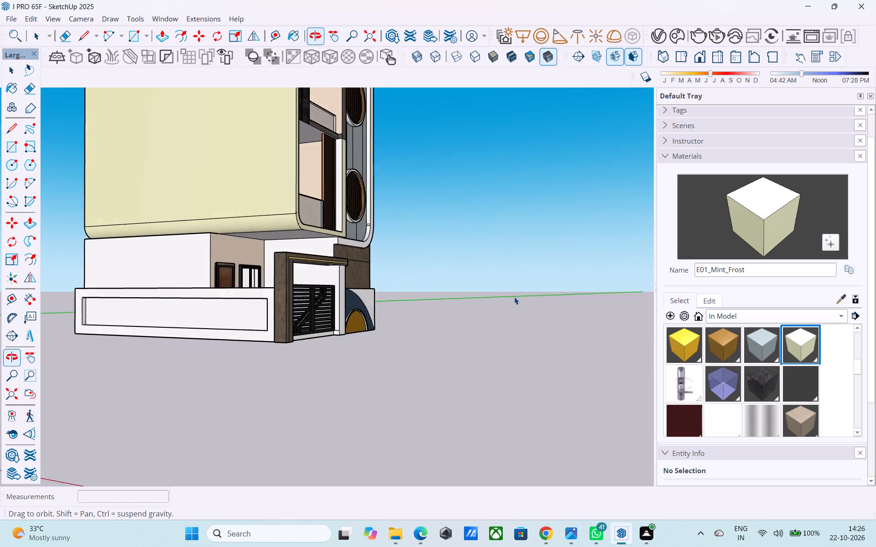
pyautogui.moveTo(504, 298); pyautogui.dragTo(276, 306, button='middle')
pyautogui.moveTo(481, 298); pyautogui.dragTo(258, 295, button='middle')
pyautogui.moveTo(419, 292); pyautogui.dragTo(458, 315, button='middle')
pyautogui.moveTo(458, 316); pyautogui.dragTo(355, 307, button='middle')
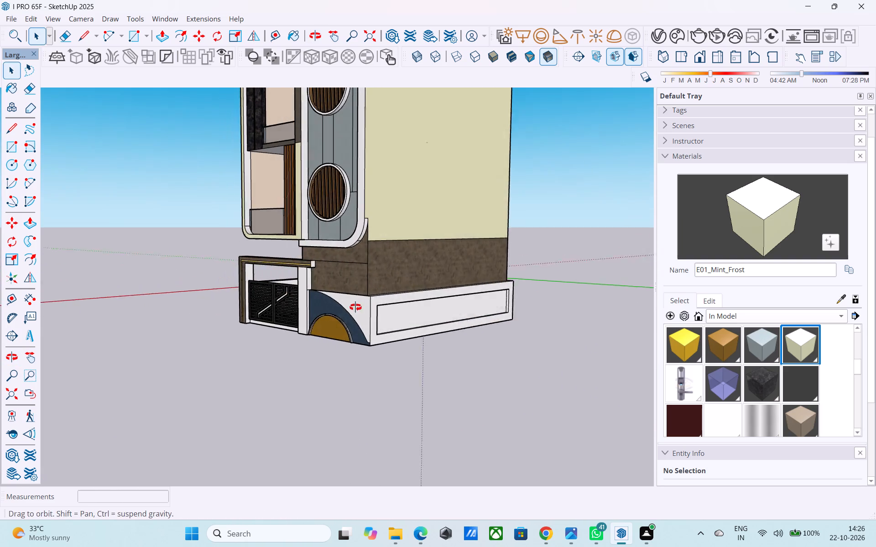
# Paint the raised frame on the side compound wall below the brown plaster band with the Marble_07_1K material.
pyautogui.moveTo(355, 307); pyautogui.dragTo(356, 307, button='middle')
pyautogui.click(759, 380)
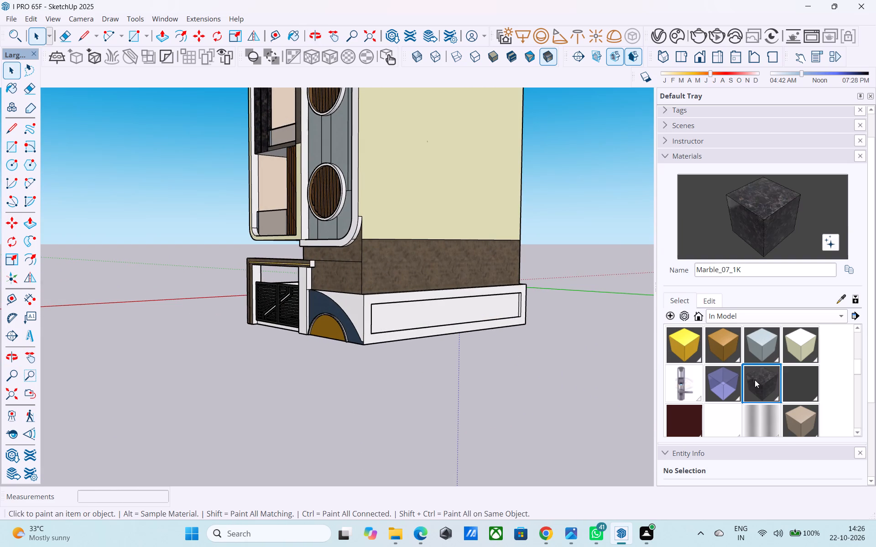
pyautogui.scroll(7, 374, 295)
pyautogui.click(374, 302)
pyautogui.scroll(-3, 461, 288)
# Paint the raised frames on the rear and opposite side compound walls with Marble_07_1K.
pyautogui.moveTo(459, 288); pyautogui.dragTo(268, 295, button='middle')
pyautogui.moveTo(407, 292); pyautogui.dragTo(229, 279, button='middle')
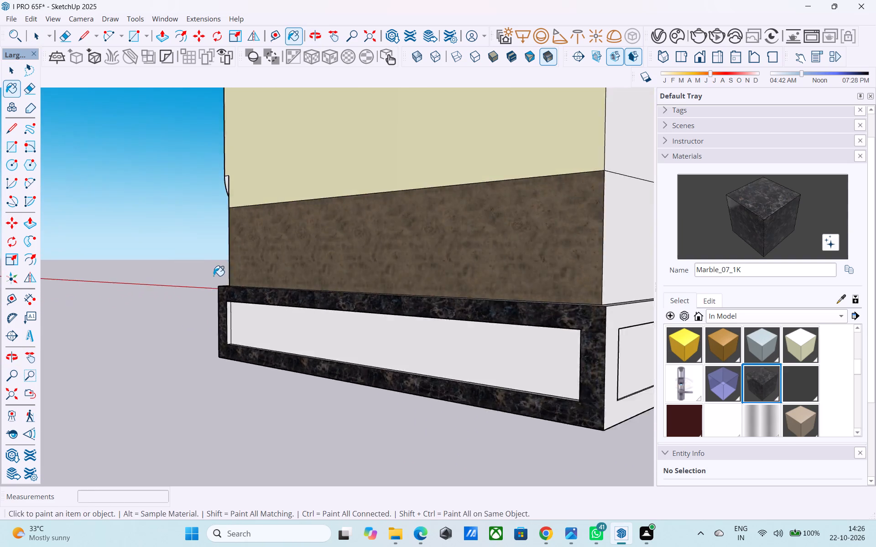
pyautogui.scroll(-5, 213, 275)
pyautogui.moveTo(393, 303); pyautogui.dragTo(319, 320, button='middle')
pyautogui.scroll(4, 334, 318)
pyautogui.click(343, 318)
pyautogui.scroll(-5, 393, 296)
pyautogui.moveTo(452, 310); pyautogui.dragTo(310, 313, button='middle')
pyautogui.moveTo(406, 309); pyautogui.dragTo(303, 313, button='middle')
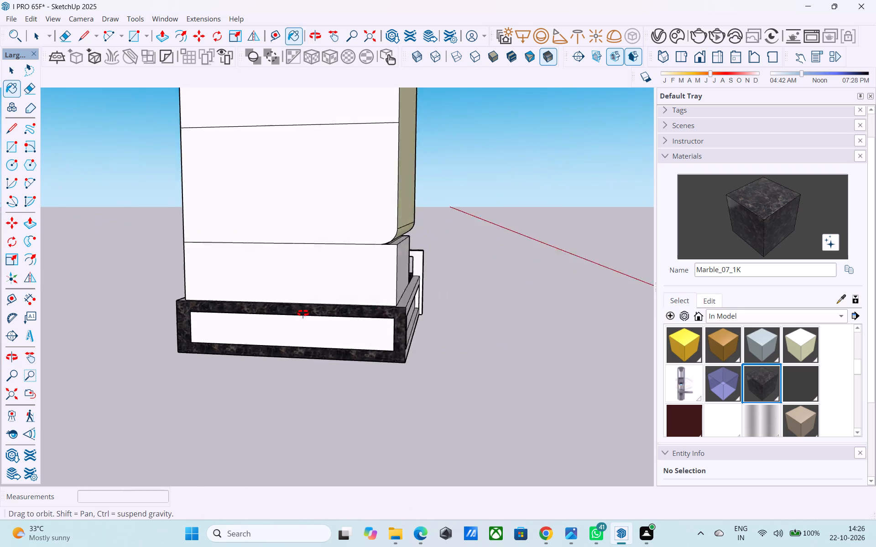
pyautogui.moveTo(303, 313); pyautogui.dragTo(275, 308, button='middle')
pyautogui.scroll(4, 277, 308)
pyautogui.click(292, 308)
# Examine the marble-framed compound walls from the gate side, the front elevation and the brown-band side.
pyautogui.scroll(-4, 442, 285)
pyautogui.moveTo(454, 286); pyautogui.dragTo(292, 287, button='middle')
pyautogui.scroll(-4, 342, 289)
pyautogui.moveTo(443, 306); pyautogui.dragTo(281, 307, button='middle')
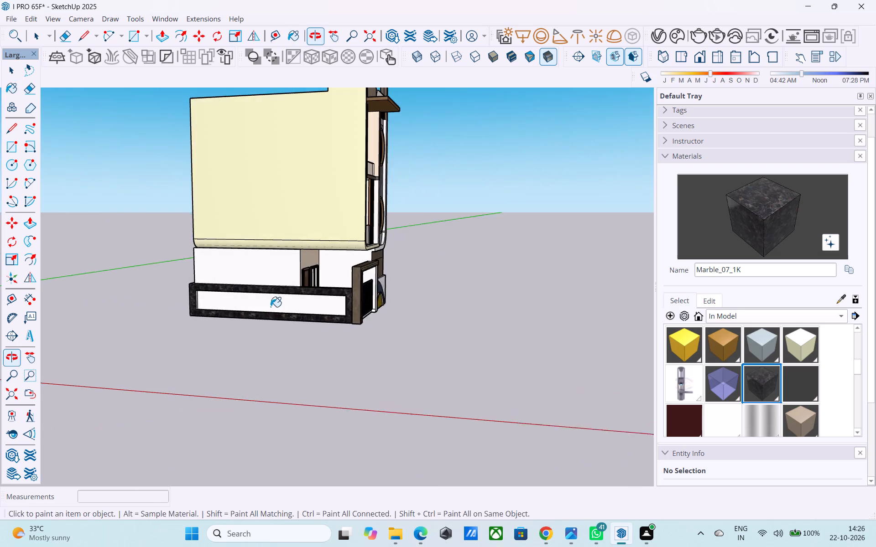
pyautogui.moveTo(282, 303); pyautogui.dragTo(268, 303, button='middle')
pyautogui.moveTo(380, 304); pyautogui.dragTo(178, 301, button='middle')
pyautogui.moveTo(229, 315); pyautogui.dragTo(495, 324, button='middle')
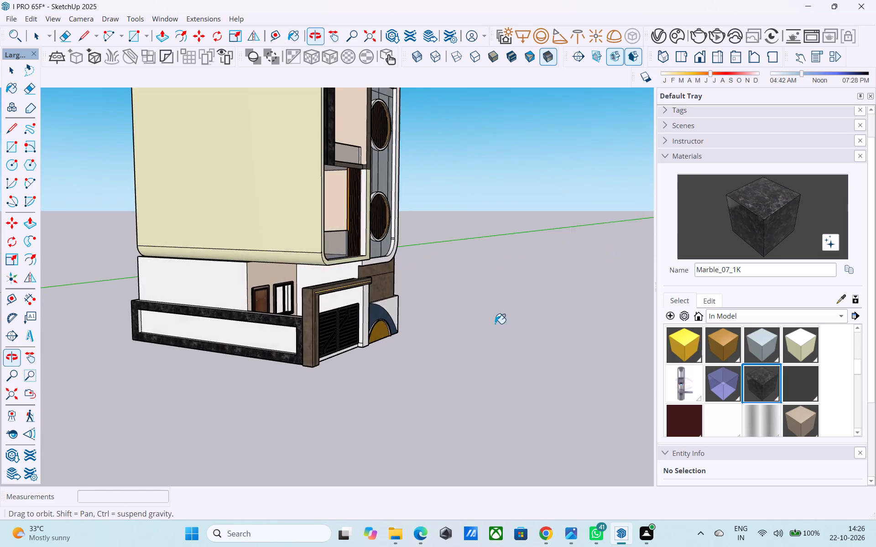
pyautogui.moveTo(495, 324); pyautogui.dragTo(495, 323, button='middle')
pyautogui.moveTo(188, 305); pyautogui.dragTo(556, 306, button='middle')
pyautogui.moveTo(279, 306); pyautogui.dragTo(615, 306, button='middle')
pyautogui.moveTo(291, 310); pyautogui.dragTo(541, 310, button='middle')
pyautogui.moveTo(302, 311); pyautogui.dragTo(593, 303, button='middle')
pyautogui.keyDown('shift'); pyautogui.moveTo(412, 308); pyautogui.dragTo(529, 331, button='middle'); pyautogui.keyUp('shift')
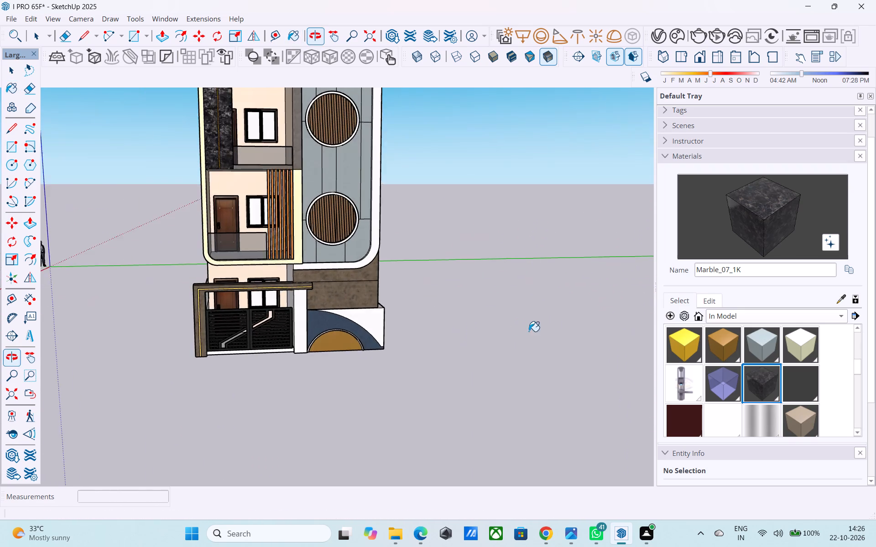
pyautogui.moveTo(449, 265); pyautogui.dragTo(488, 403, button='middle')
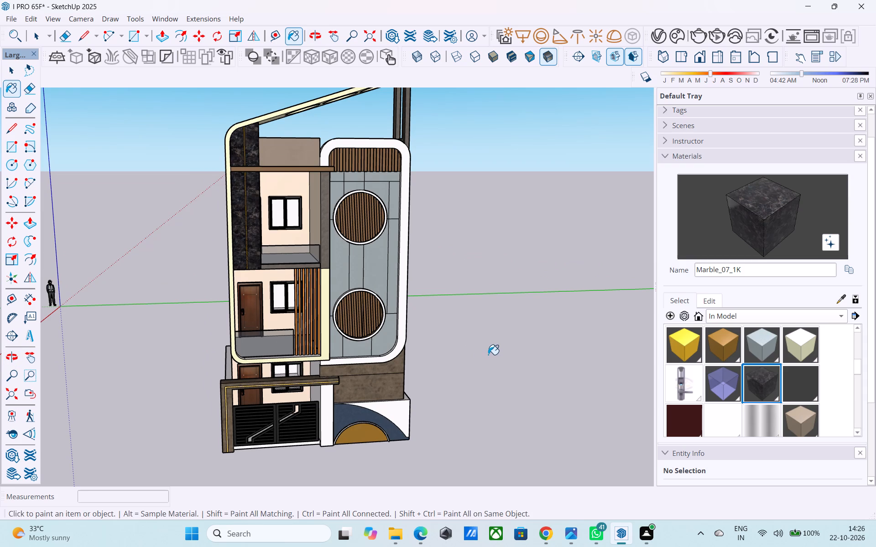
pyautogui.scroll(-5, 487, 355)
pyautogui.moveTo(482, 361); pyautogui.dragTo(331, 252, button='middle')
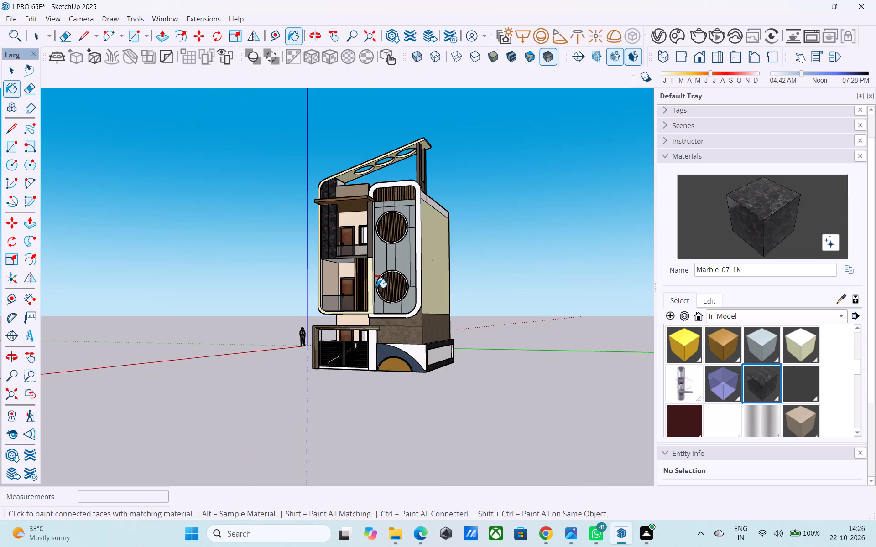
# Save the model with the marble compound wall frames, checking both sides and saving again.
pyautogui.hotkey('ctrl', 's')
pyautogui.moveTo(376, 288); pyautogui.dragTo(488, 314, button='middle')
pyautogui.moveTo(352, 289); pyautogui.dragTo(630, 346, button='middle')
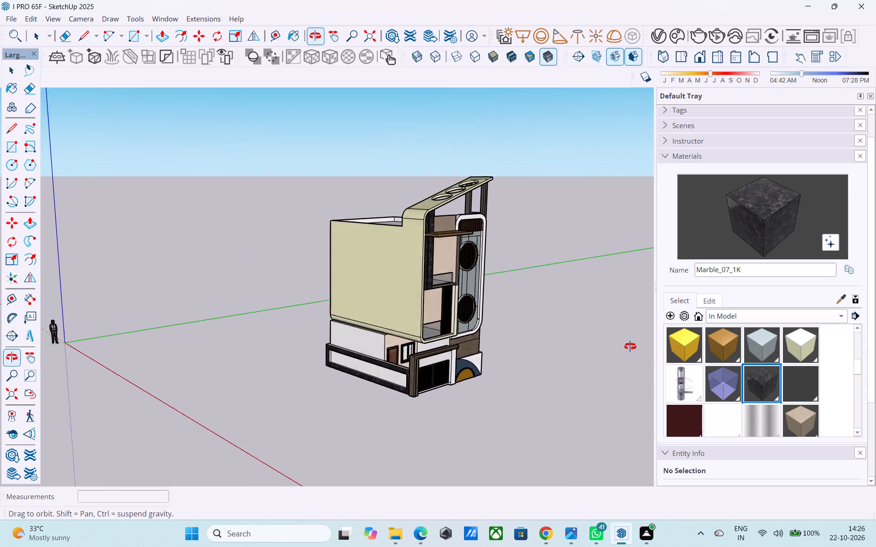
pyautogui.moveTo(630, 346); pyautogui.dragTo(306, 297, button='middle')
pyautogui.moveTo(413, 280); pyautogui.dragTo(343, 291, button='middle')
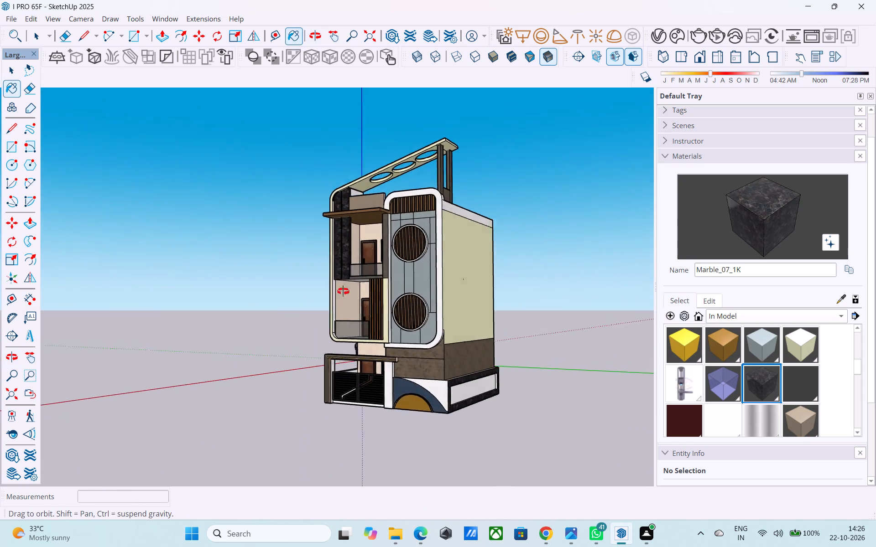
pyautogui.moveTo(343, 291); pyautogui.dragTo(487, 314, button='middle')
pyautogui.keyDown('shift'); pyautogui.moveTo(403, 330); pyautogui.dragTo(532, 336, button='middle'); pyautogui.keyUp('shift')
pyautogui.hotkey('ctrl', 's')
pyautogui.press('space')
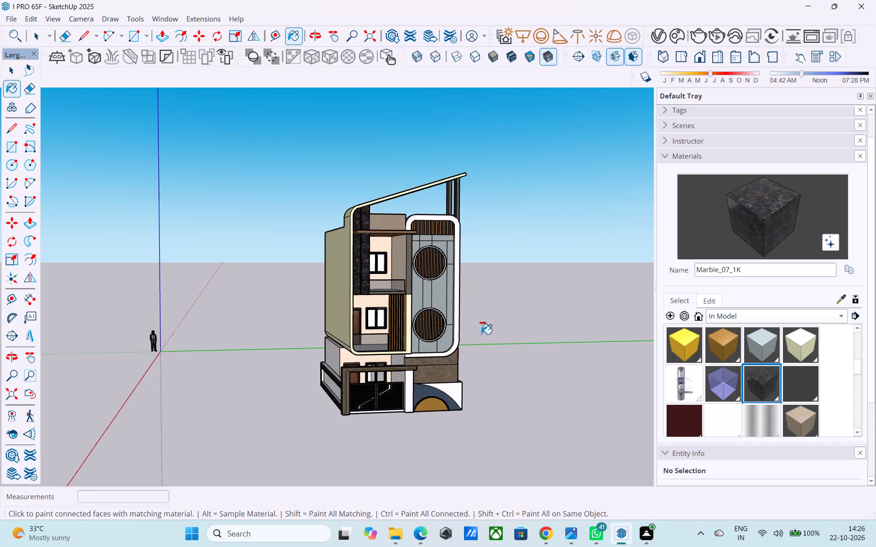
# Examine the front facade, balconies and gate from several angles.
pyautogui.scroll(5, 481, 334)
pyautogui.moveTo(411, 328); pyautogui.dragTo(499, 340, button='middle')
pyautogui.scroll(-2, 497, 337)
pyautogui.keyDown('shift'); pyautogui.moveTo(495, 342); pyautogui.dragTo(497, 321, button='middle'); pyautogui.keyUp('shift')
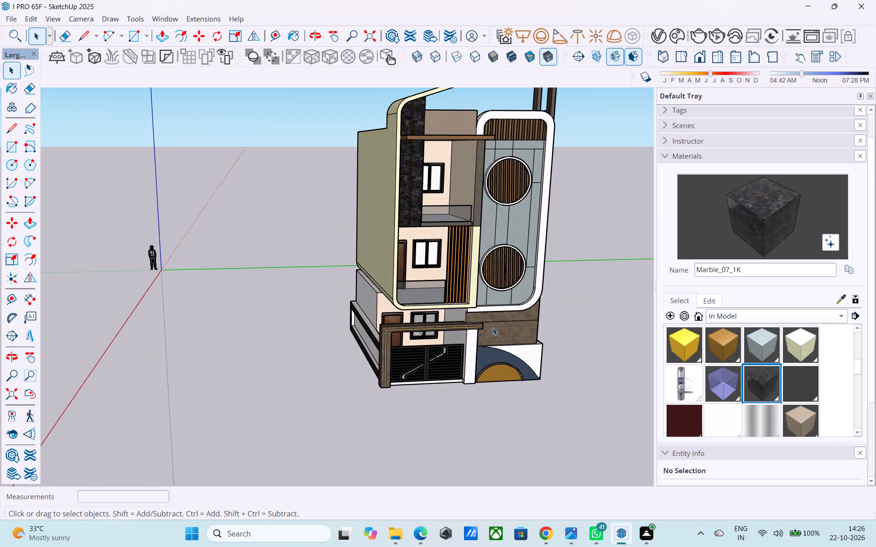
pyautogui.scroll(1, 493, 327)
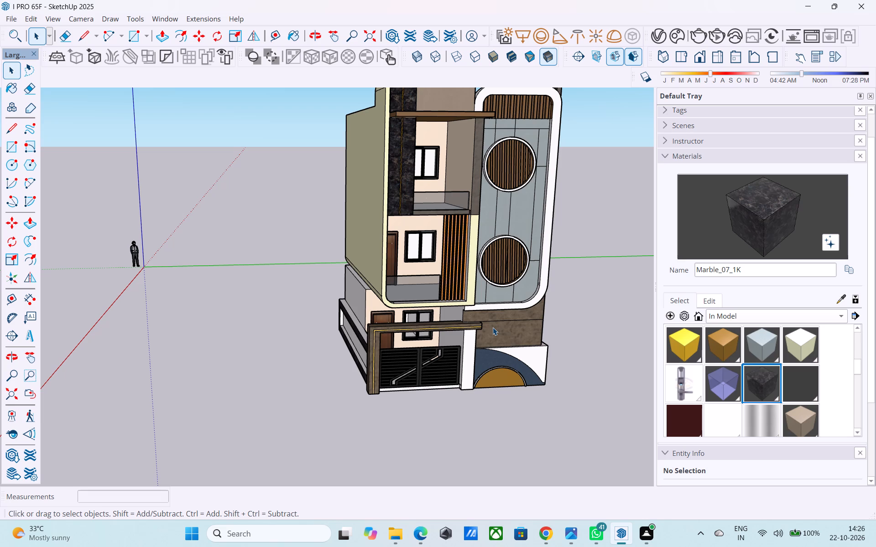
pyautogui.scroll(-5, 493, 327)
pyautogui.moveTo(492, 327); pyautogui.dragTo(469, 264, button='middle')
pyautogui.moveTo(468, 266); pyautogui.dragTo(305, 293, button='middle')
pyautogui.moveTo(417, 321); pyautogui.dragTo(385, 331, button='middle')
pyautogui.scroll(5, 394, 331)
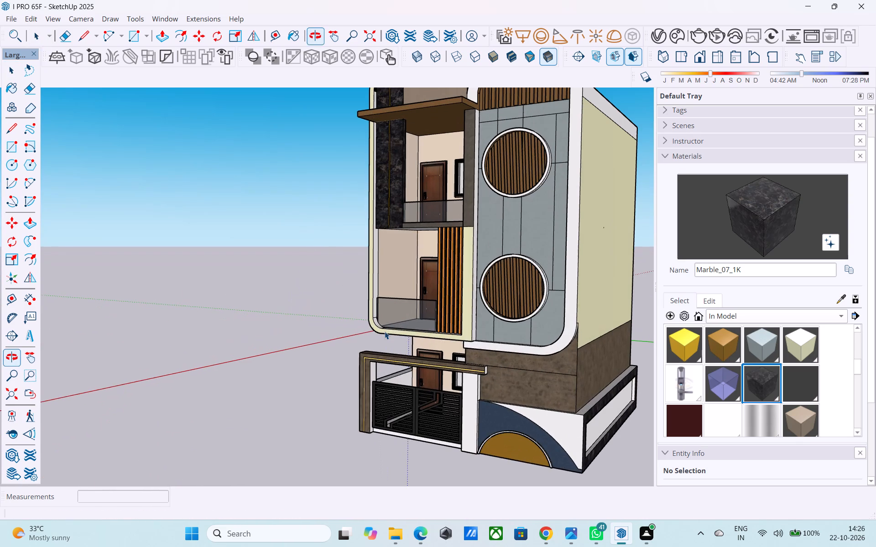
pyautogui.moveTo(383, 331); pyautogui.dragTo(525, 362, button='middle')
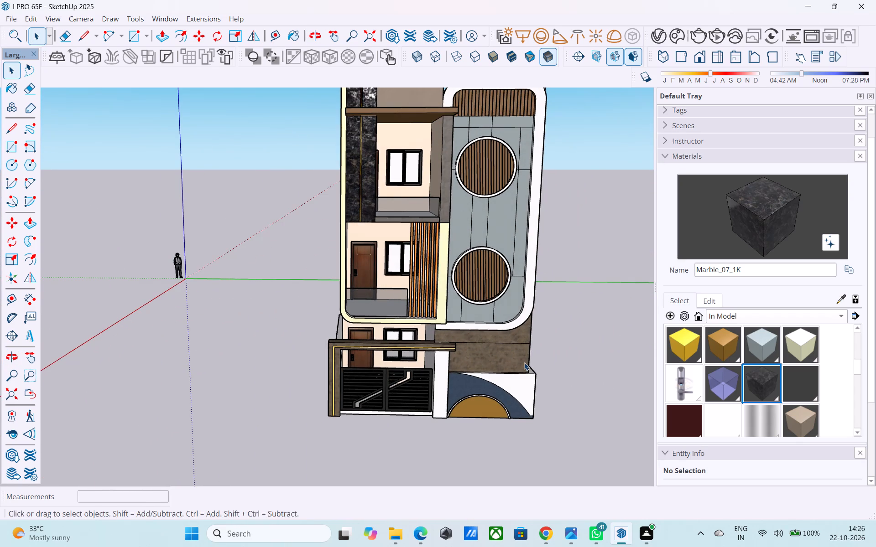
# Save the model.
pyautogui.hotkey('ctrl', 's')
pyautogui.press('space')
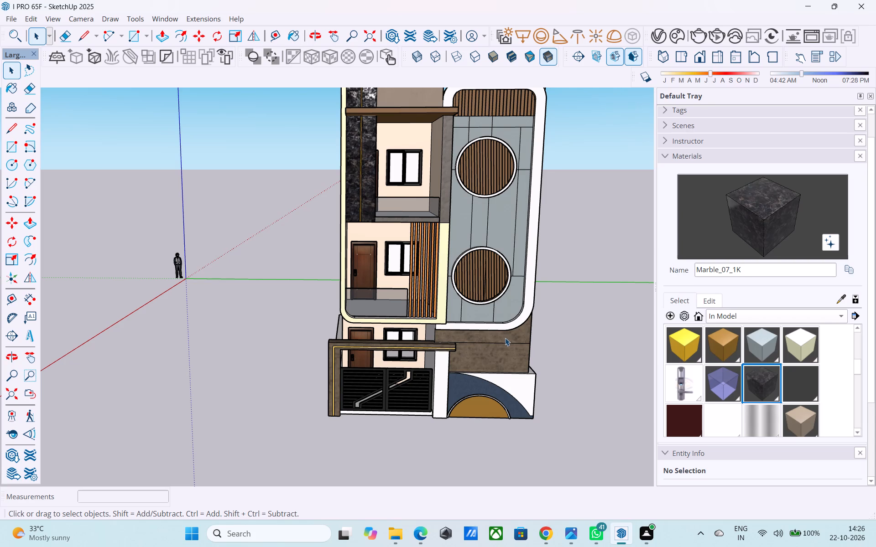
# Examine the building from above, including the sloping roof frame, and from both sides of the front.
pyautogui.scroll(-4, 512, 330)
pyautogui.moveTo(510, 333); pyautogui.dragTo(495, 394, button='middle')
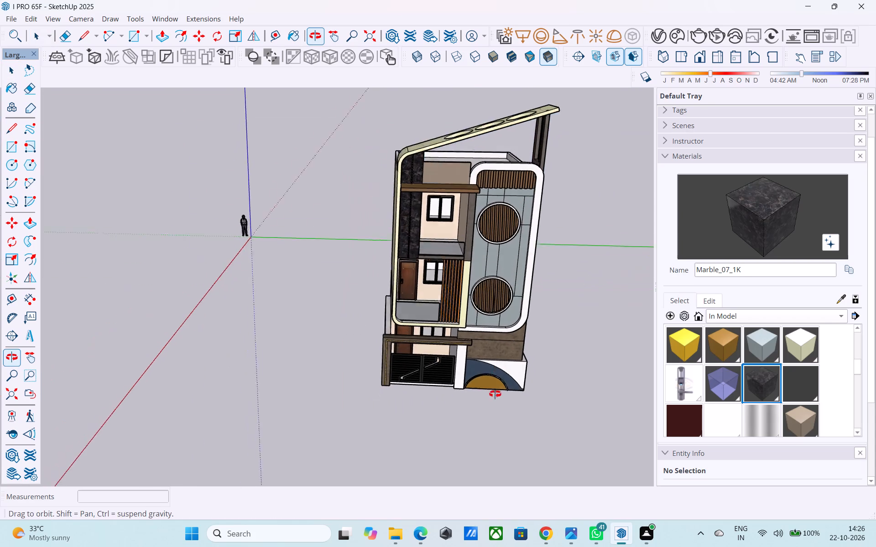
pyautogui.moveTo(495, 394); pyautogui.dragTo(489, 407, button='middle')
pyautogui.moveTo(496, 344); pyautogui.dragTo(571, 358, button='middle')
pyautogui.moveTo(484, 360); pyautogui.dragTo(641, 379, button='middle')
pyautogui.keyDown('shift'); pyautogui.moveTo(503, 379); pyautogui.dragTo(464, 394, button='middle'); pyautogui.keyUp('shift')
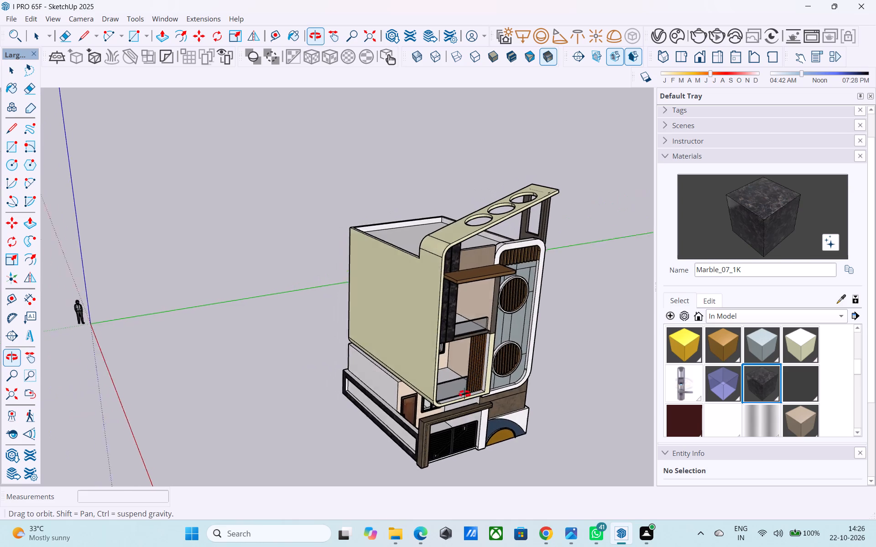
pyautogui.keyDown('shift'); pyautogui.moveTo(464, 394); pyautogui.dragTo(437, 393, button='middle'); pyautogui.keyUp('shift')
pyautogui.keyDown('shift'); pyautogui.moveTo(443, 388); pyautogui.dragTo(323, 357, button='middle'); pyautogui.keyUp('shift')
pyautogui.keyDown('shift'); pyautogui.moveTo(409, 388); pyautogui.dragTo(296, 296, button='middle'); pyautogui.keyUp('shift')
pyautogui.keyDown('shift'); pyautogui.moveTo(454, 346); pyautogui.dragTo(354, 297, button='middle'); pyautogui.keyUp('shift')
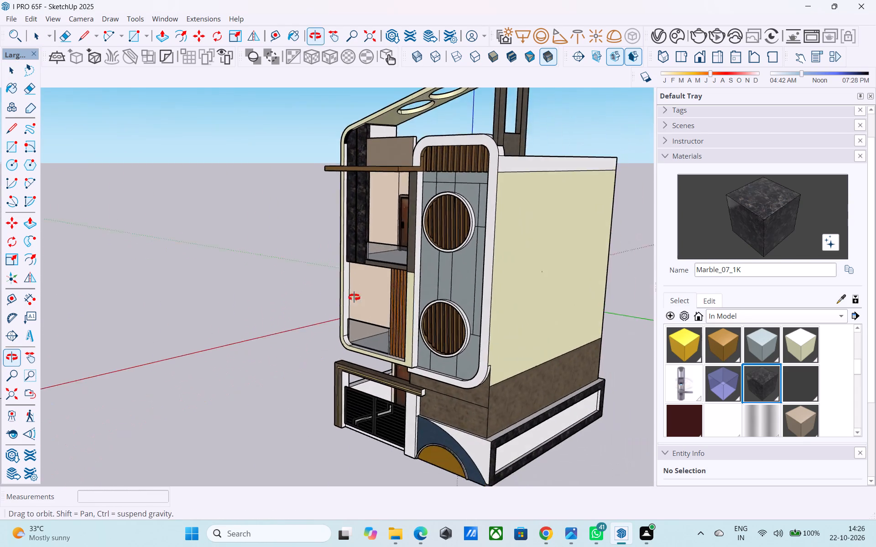
pyautogui.keyDown('shift'); pyautogui.moveTo(354, 297); pyautogui.dragTo(328, 296, button='middle'); pyautogui.keyUp('shift')
# Erase the vertical edge between the white strip and the beige side wall inside the lower balcony.
pyautogui.scroll(4, 328, 296)
pyautogui.scroll(-5, 332, 299)
pyautogui.keyDown('shift'); pyautogui.moveTo(352, 315); pyautogui.dragTo(327, 312, button='middle'); pyautogui.keyUp('shift')
pyautogui.scroll(2, 334, 315)
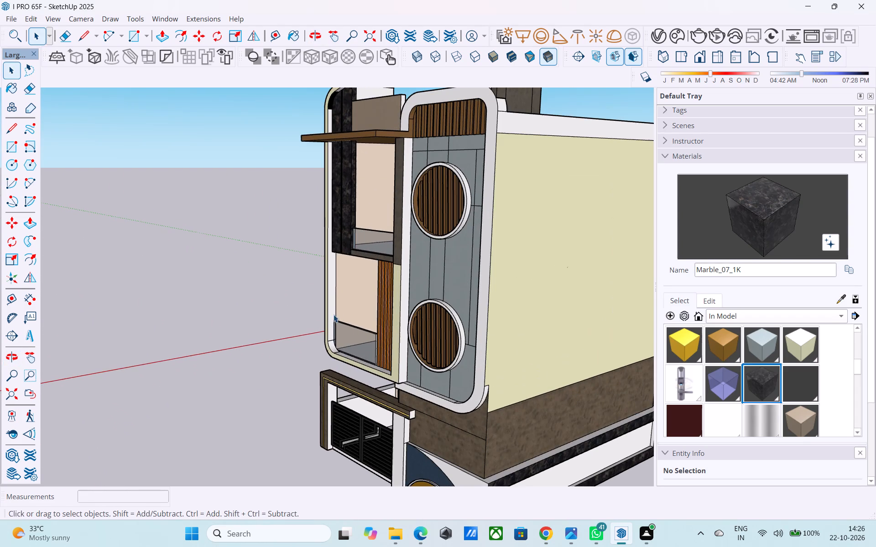
pyautogui.scroll(6, 334, 301)
pyautogui.press('e')
pyautogui.scroll(3, 334, 301)
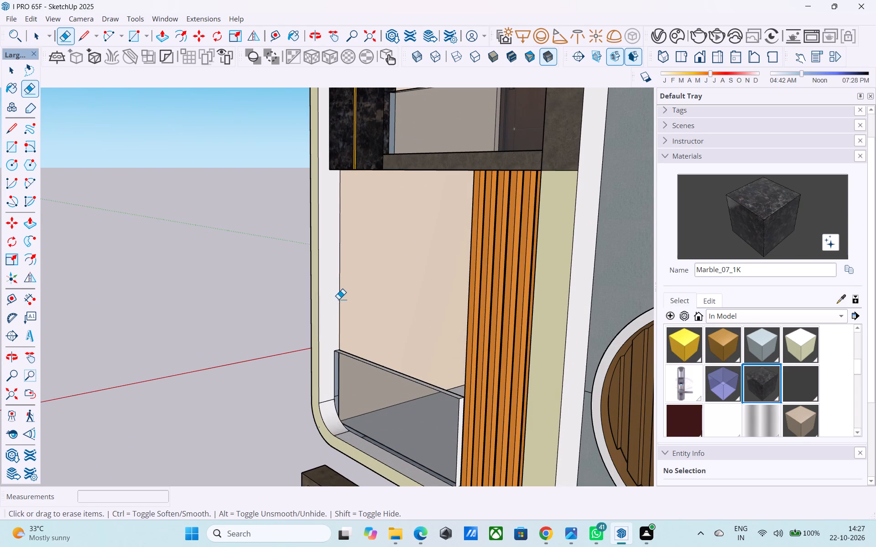
pyautogui.click(339, 299)
# Paint the lower balcony's ceiling with Plywood_01_1K from the Wood material collection.
pyautogui.moveTo(340, 299); pyautogui.dragTo(493, 265, button='middle')
pyautogui.scroll(-3, 493, 265)
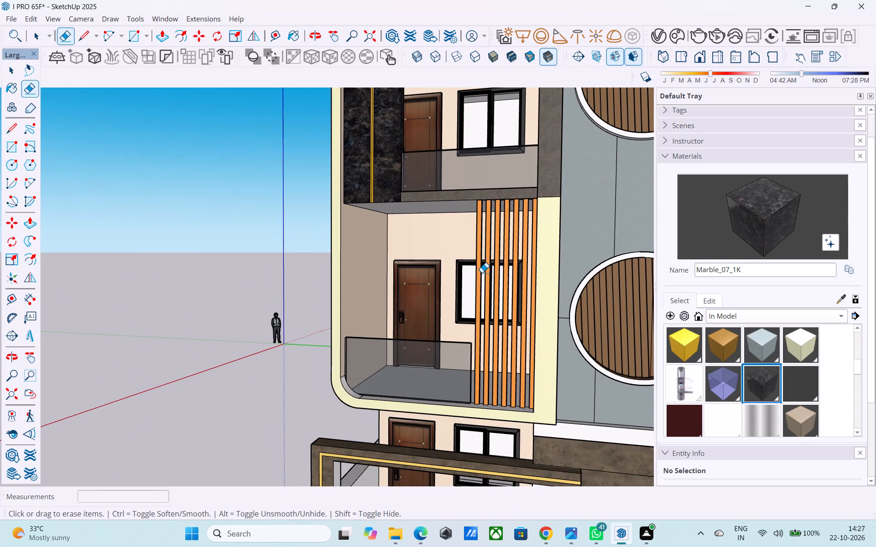
pyautogui.moveTo(480, 274); pyautogui.dragTo(498, 232, button='middle')
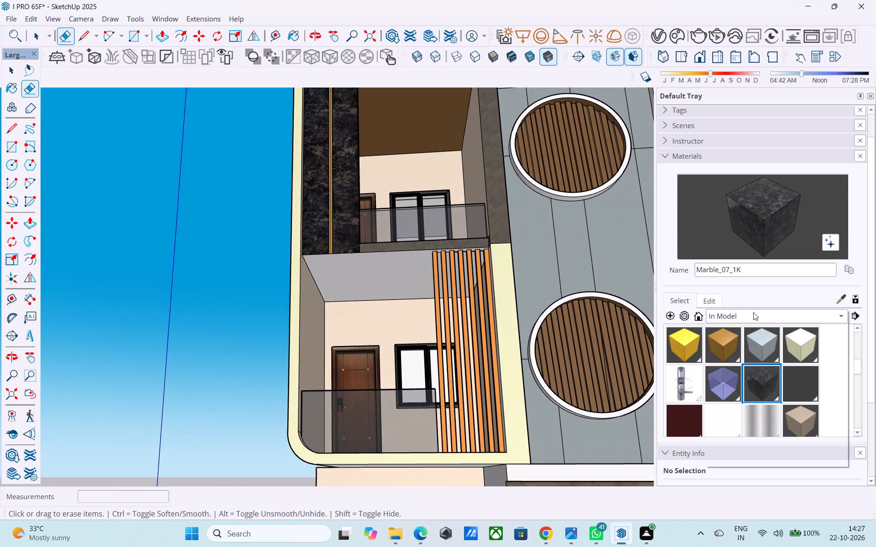
pyautogui.click(753, 312)
pyautogui.moveTo(762, 450); pyautogui.dragTo(766, 459)
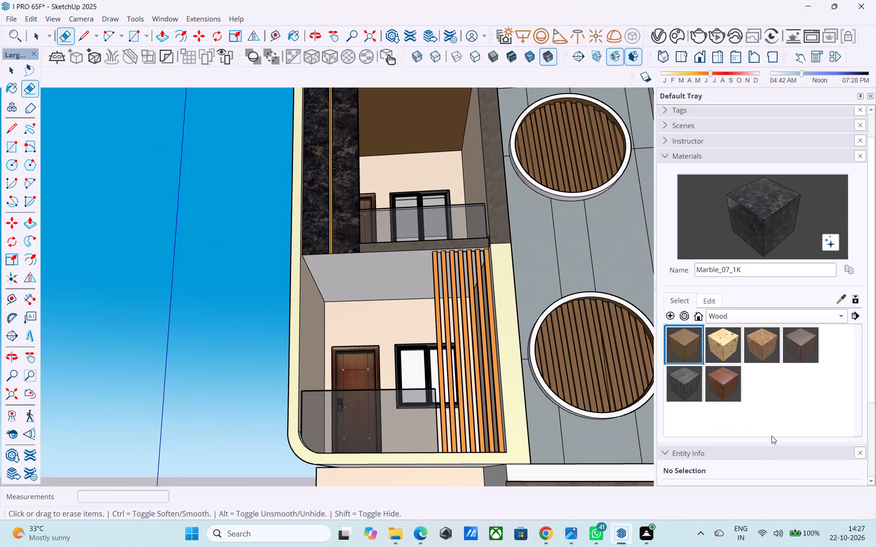
pyautogui.click(711, 384)
pyautogui.click(680, 339)
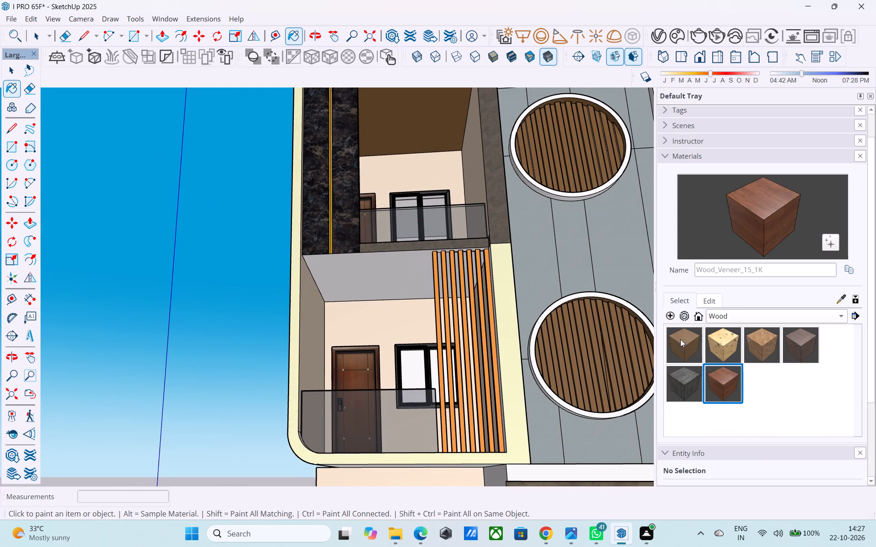
pyautogui.click(400, 267)
# Save the model with the plywood balcony ceiling.
pyautogui.scroll(-3, 401, 270)
pyautogui.moveTo(401, 278); pyautogui.dragTo(402, 421, button='middle')
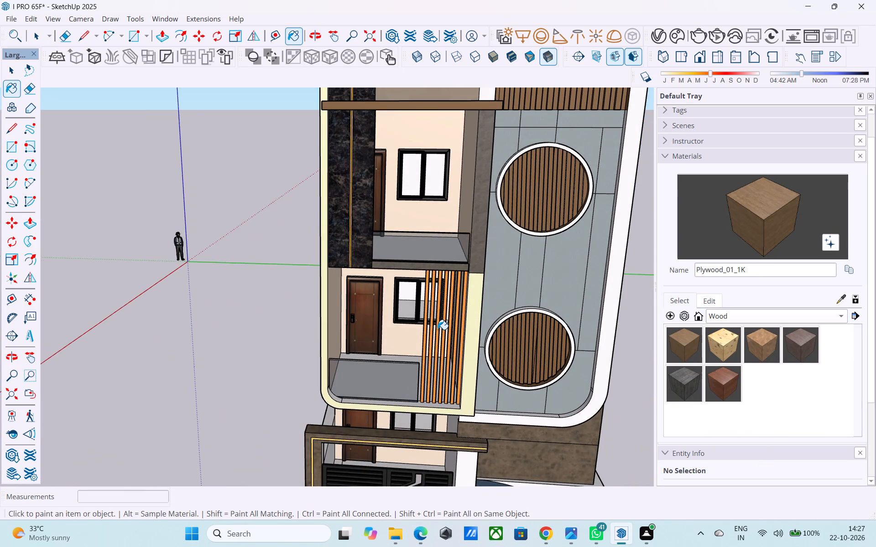
pyautogui.scroll(-3, 438, 326)
pyautogui.keyDown('shift'); pyautogui.moveTo(439, 325); pyautogui.dragTo(422, 375, button='middle'); pyautogui.keyUp('shift')
pyautogui.hotkey('ctrl', 's')
pyautogui.press('space')
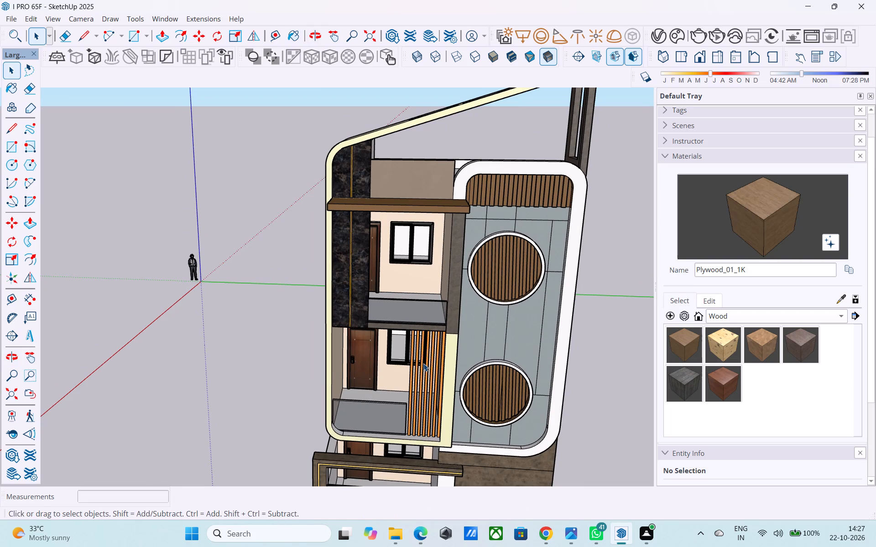
# Examine the whole building from the front and from both front corners.
pyautogui.scroll(-1, 424, 363)
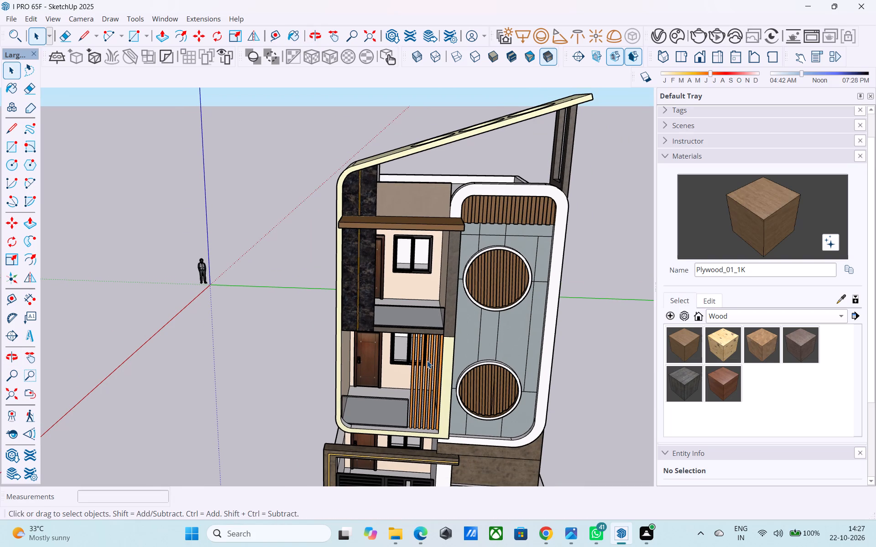
pyautogui.scroll(-1, 440, 361)
pyautogui.moveTo(440, 361); pyautogui.dragTo(454, 272, button='middle')
pyautogui.scroll(-5, 405, 288)
pyautogui.moveTo(412, 305); pyautogui.dragTo(459, 318, button='middle')
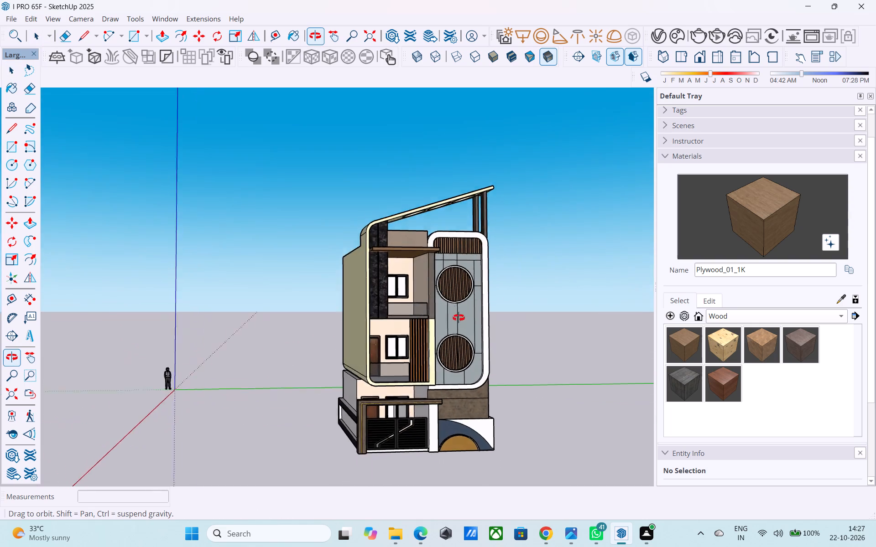
pyautogui.moveTo(459, 318); pyautogui.dragTo(464, 331, button='middle')
pyautogui.moveTo(472, 356); pyautogui.dragTo(449, 344, button='middle')
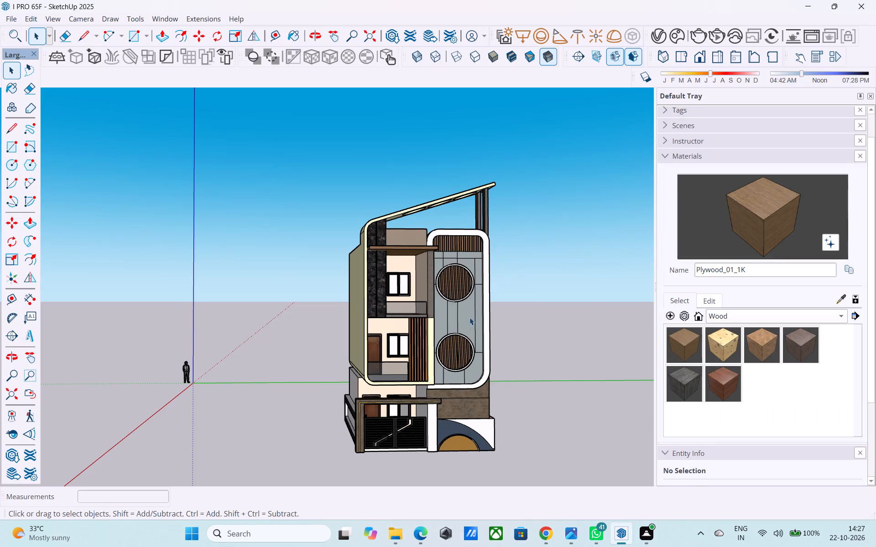
pyautogui.moveTo(467, 297); pyautogui.dragTo(461, 297, button='middle')
pyautogui.moveTo(461, 297); pyautogui.dragTo(446, 294, button='middle')
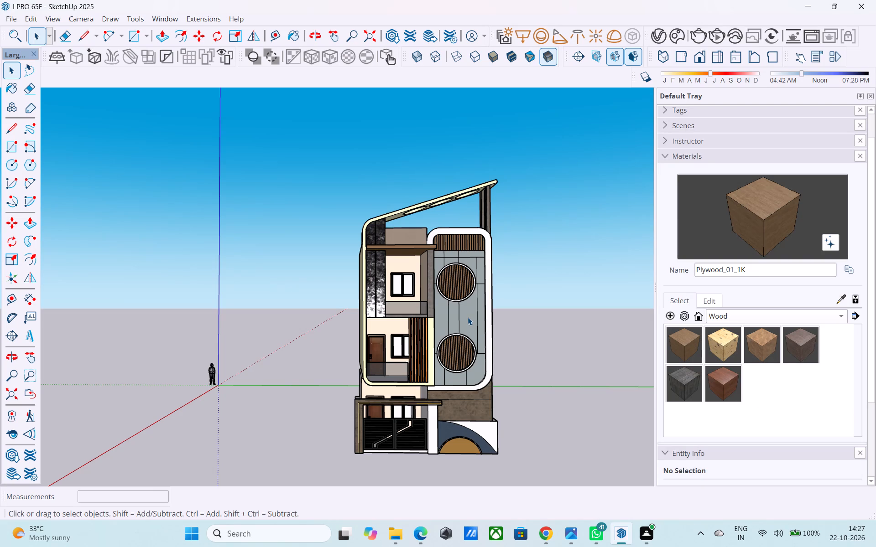
pyautogui.scroll(1, 468, 317)
pyautogui.moveTo(469, 296); pyautogui.dragTo(429, 315, button='middle')
pyautogui.keyDown('shift'); pyautogui.moveTo(455, 319); pyautogui.dragTo(414, 313, button='middle'); pyautogui.keyUp('shift')
pyautogui.moveTo(451, 342); pyautogui.dragTo(354, 334, button='middle')
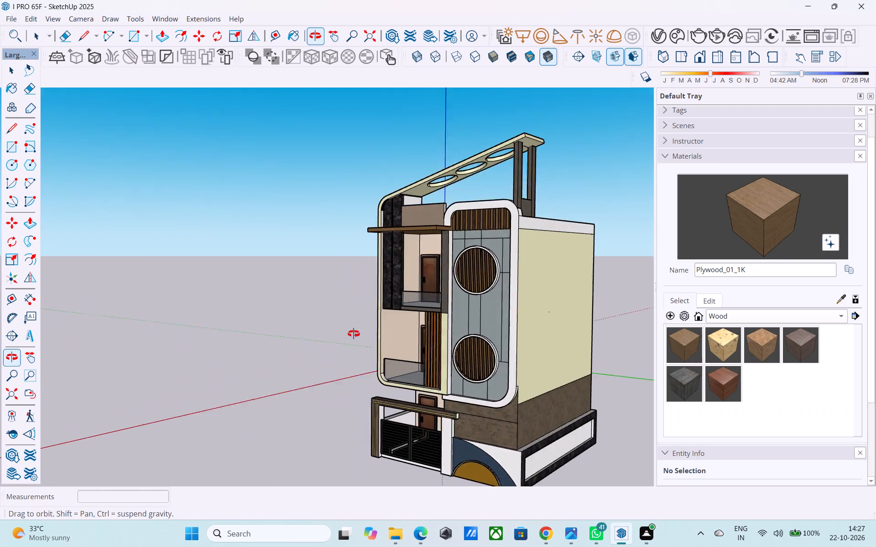
pyautogui.moveTo(354, 334); pyautogui.dragTo(351, 332, button='middle')
pyautogui.moveTo(448, 360); pyautogui.dragTo(493, 379, button='middle')
pyautogui.moveTo(313, 376); pyautogui.dragTo(556, 377, button='middle')
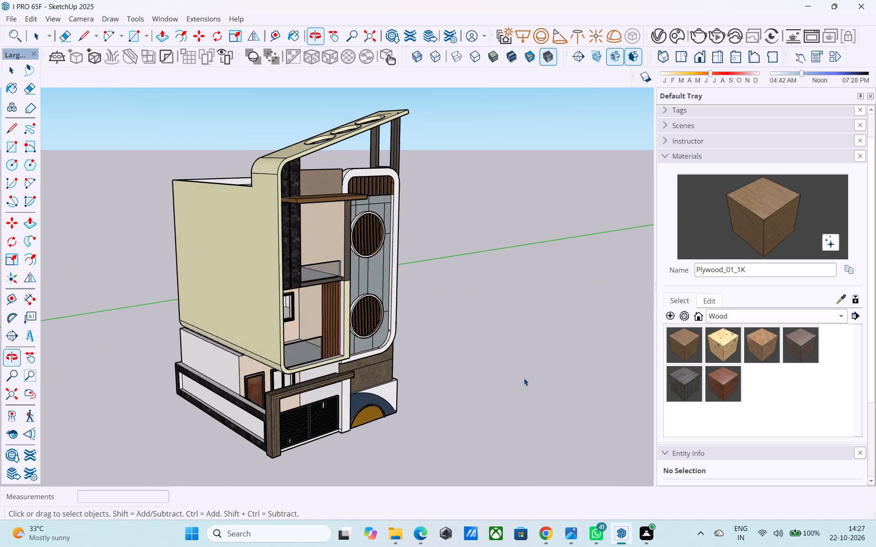
pyautogui.moveTo(459, 378); pyautogui.dragTo(592, 342, button='middle')
pyautogui.moveTo(455, 319); pyautogui.dragTo(358, 332, button='middle')
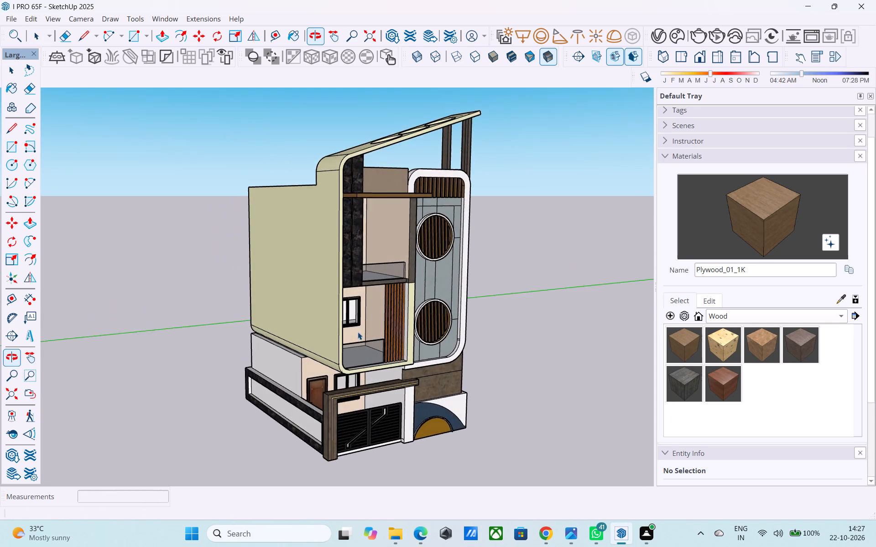
pyautogui.keyDown('shift'); pyautogui.moveTo(376, 382); pyautogui.dragTo(396, 327, button='middle'); pyautogui.keyUp('shift')
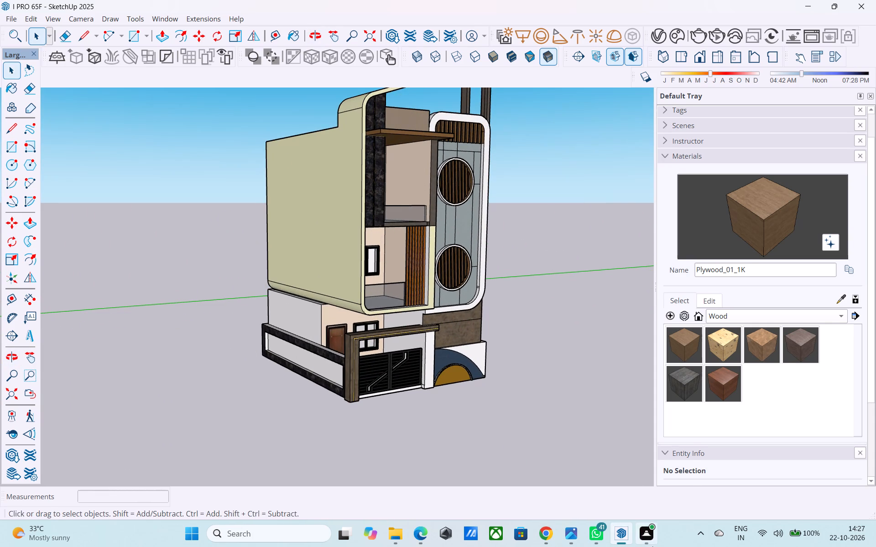